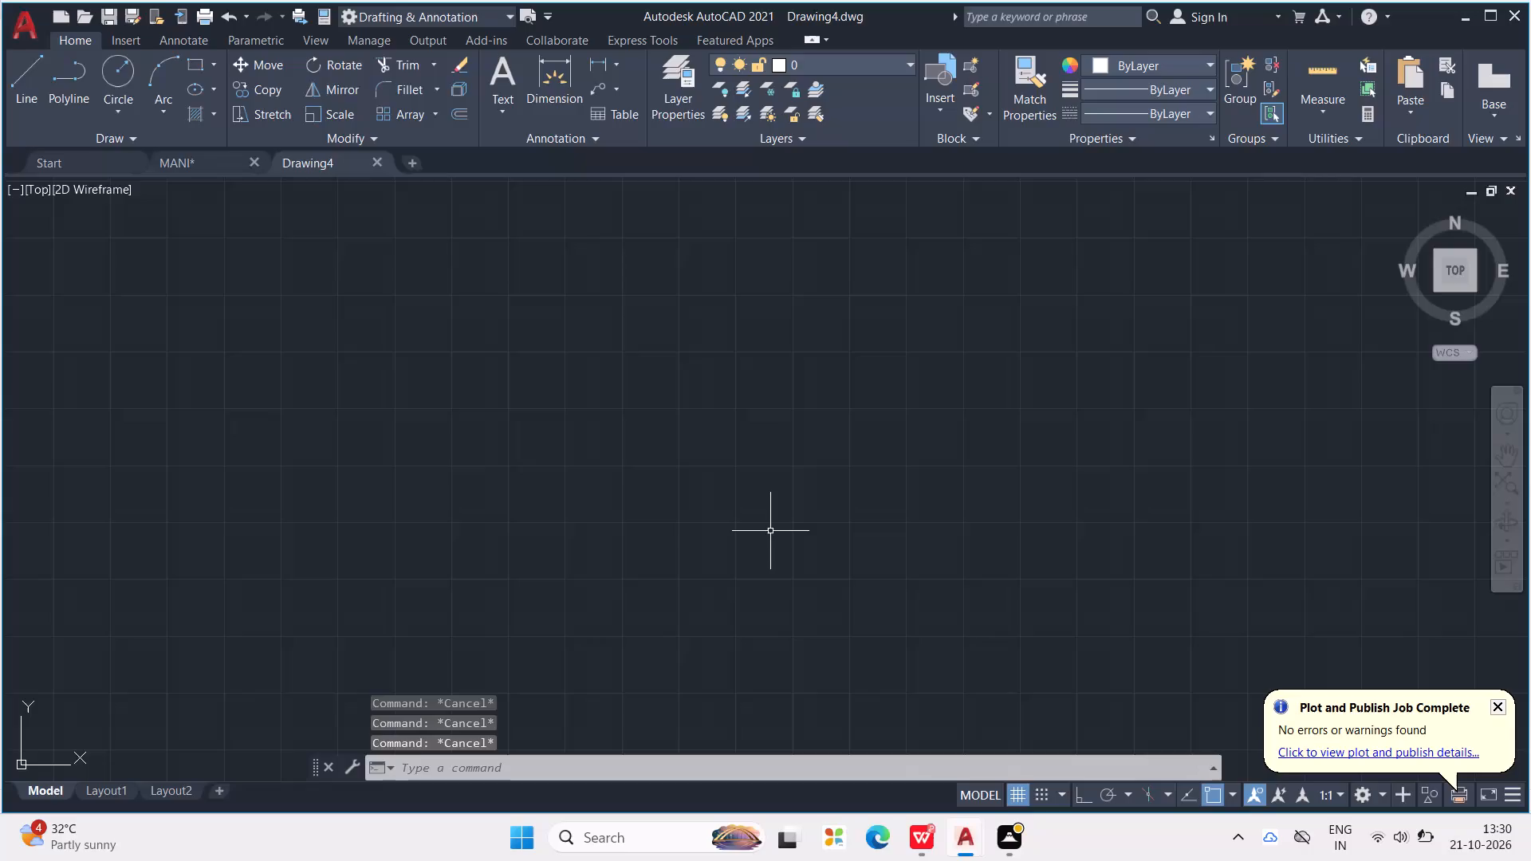
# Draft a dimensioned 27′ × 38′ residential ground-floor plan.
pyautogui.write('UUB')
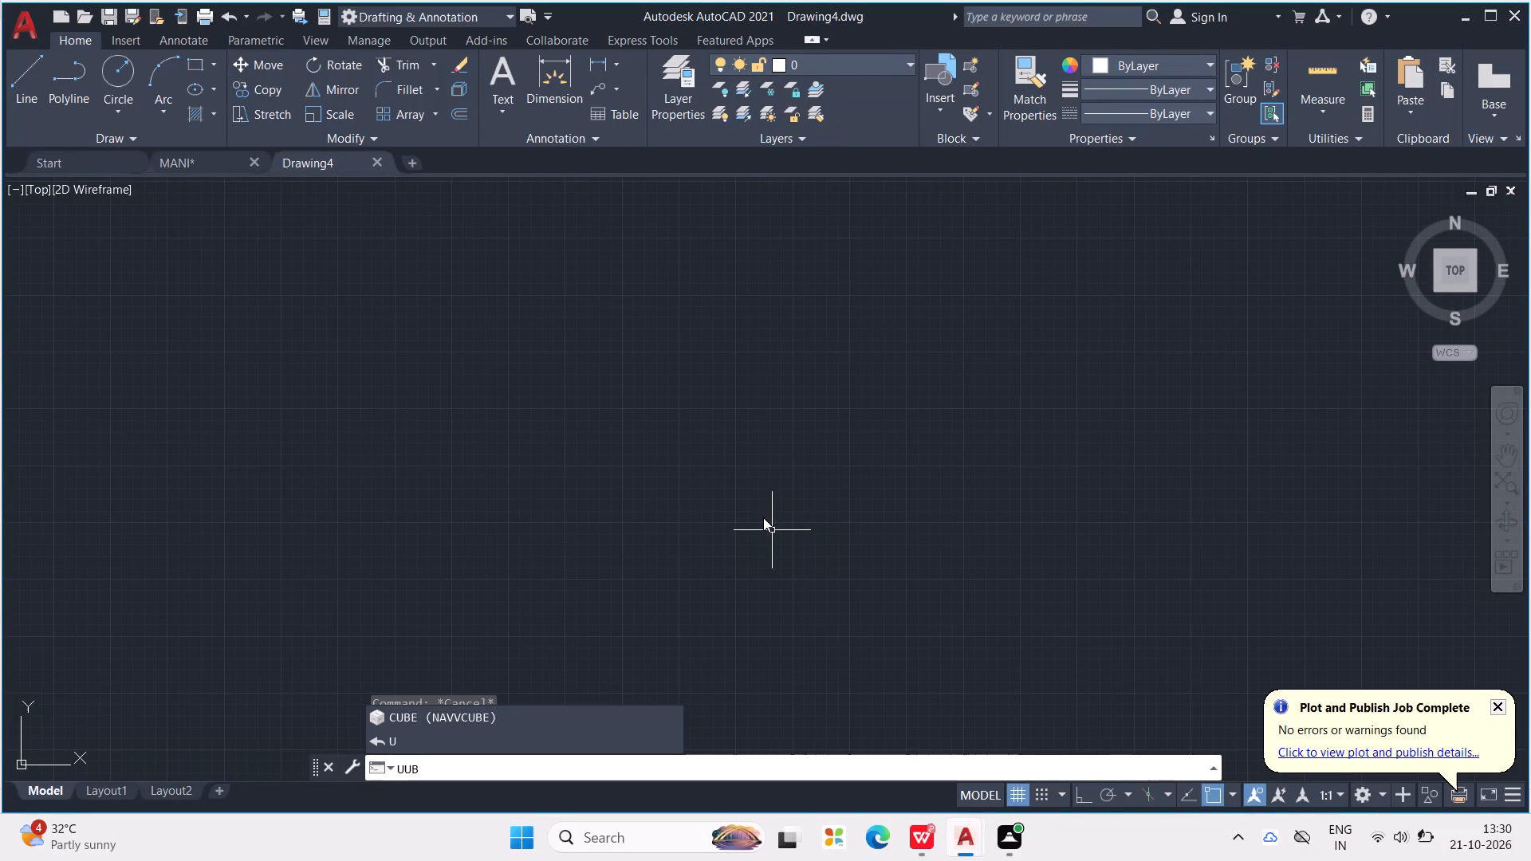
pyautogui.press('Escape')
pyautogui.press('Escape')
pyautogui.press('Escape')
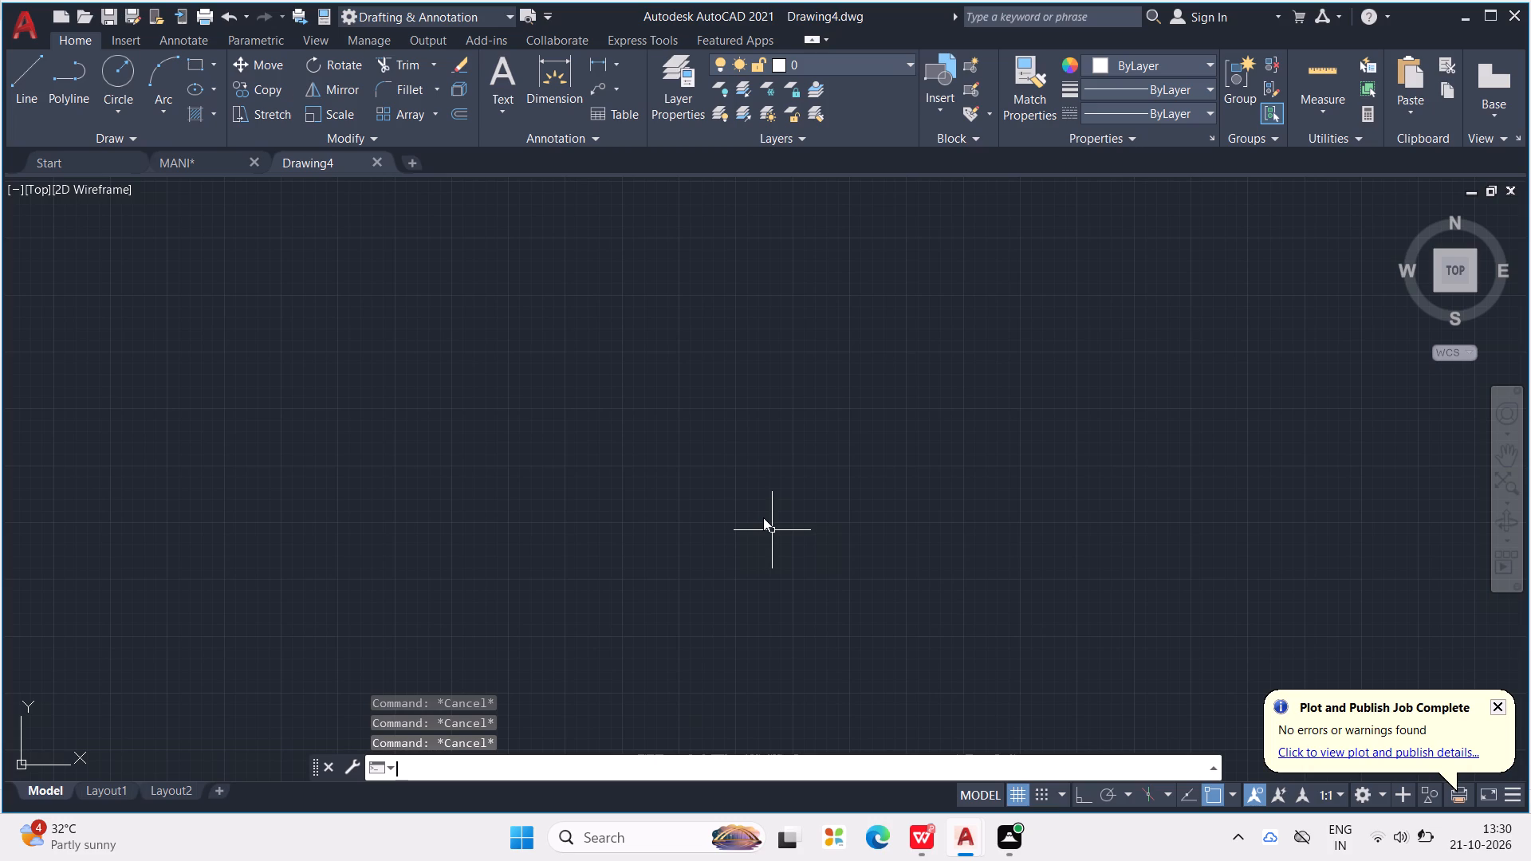
# Configure the drawing units to Engineering length type, precision 0'-0.0", with Inches as the insertion scale.
pyautogui.write('UM')
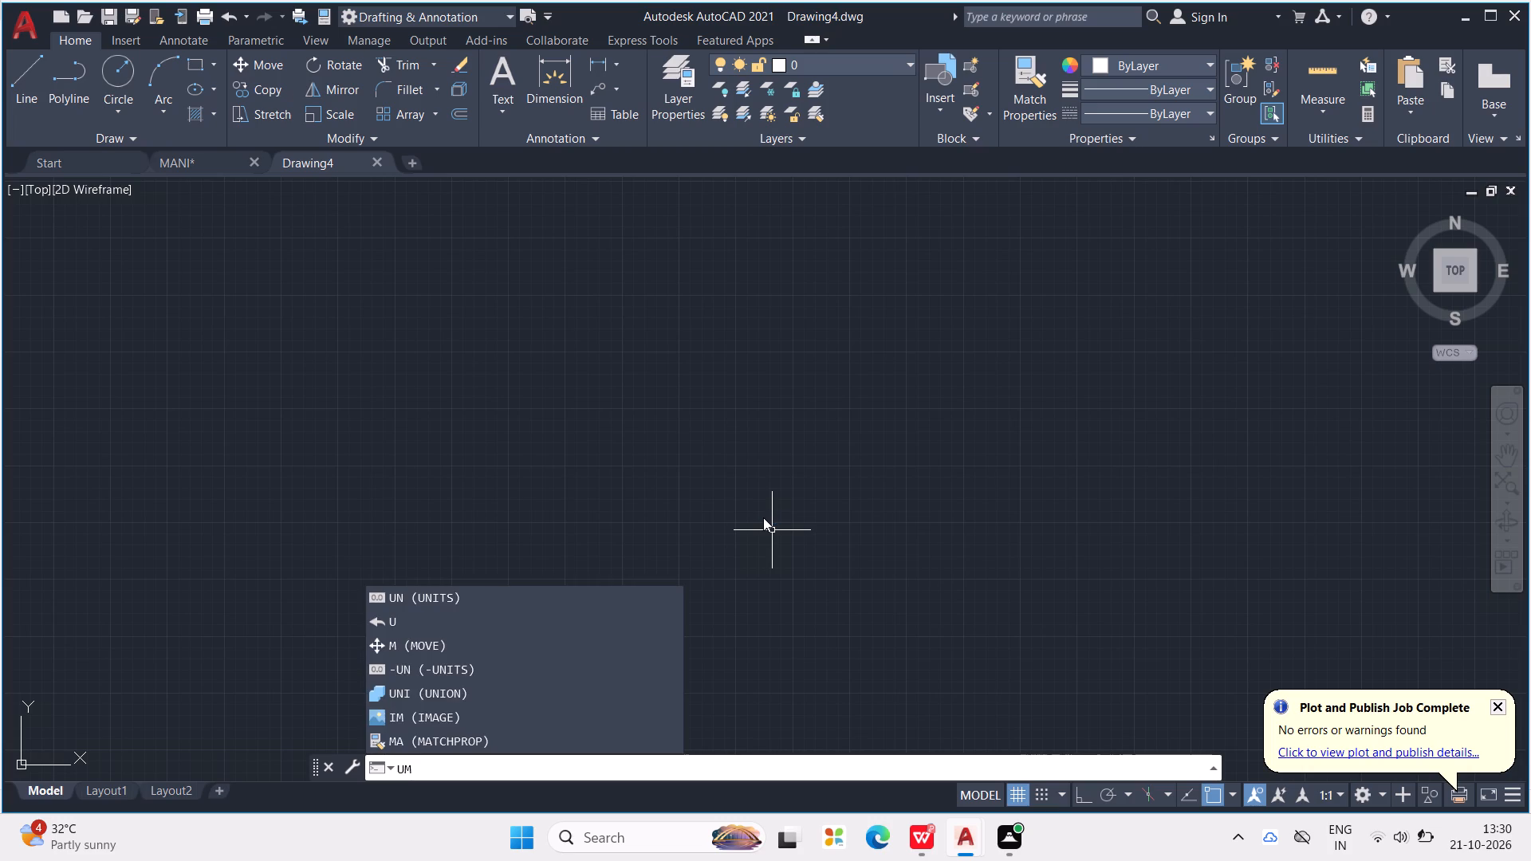
pyautogui.press('BackSpace')
pyautogui.press('n')
pyautogui.press('Return')
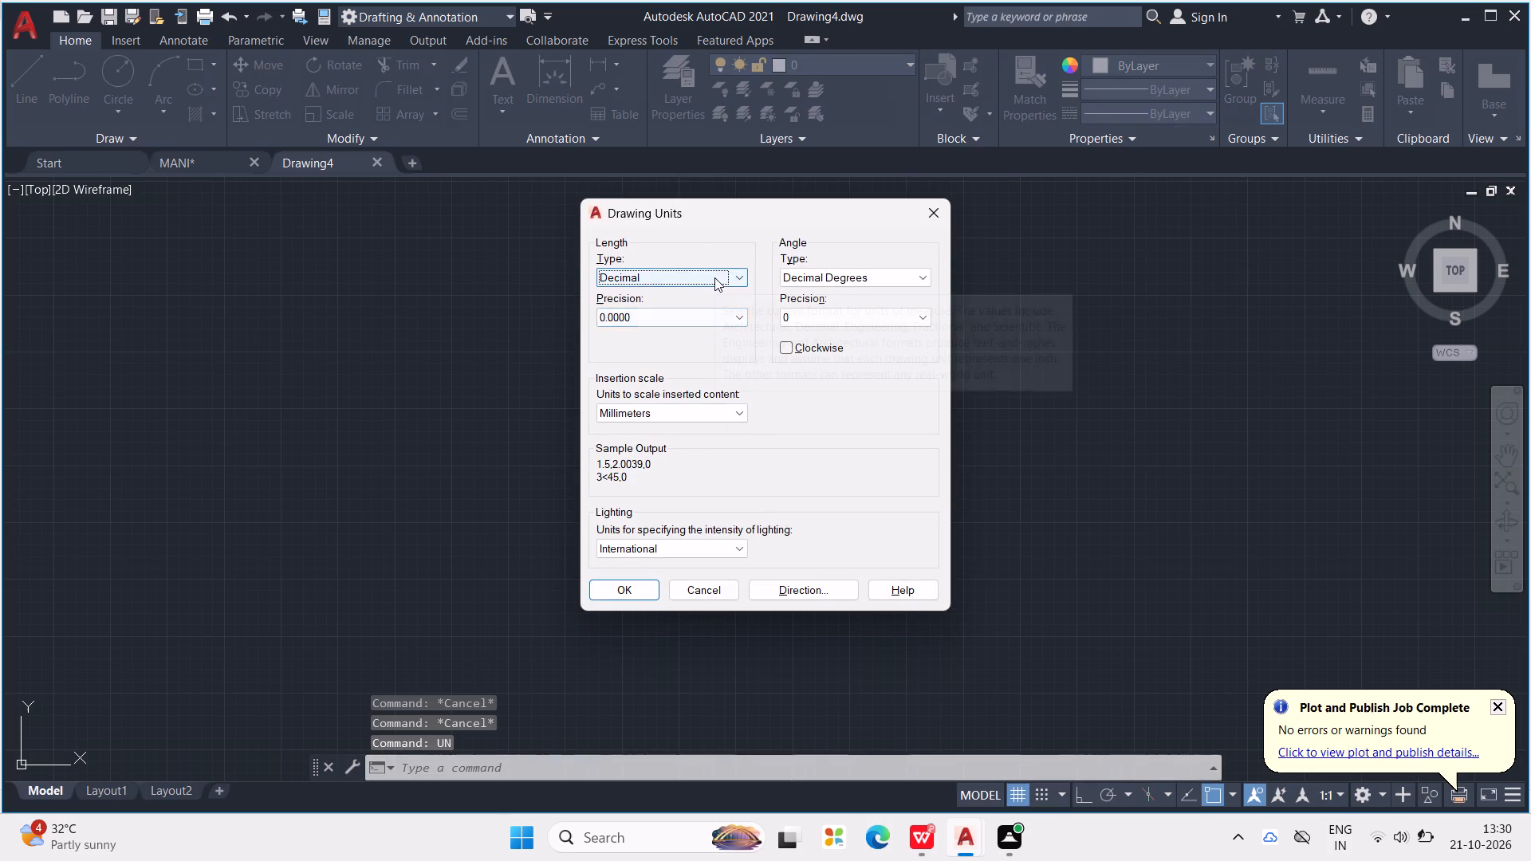
pyautogui.click(714, 277)
pyautogui.click(705, 316)
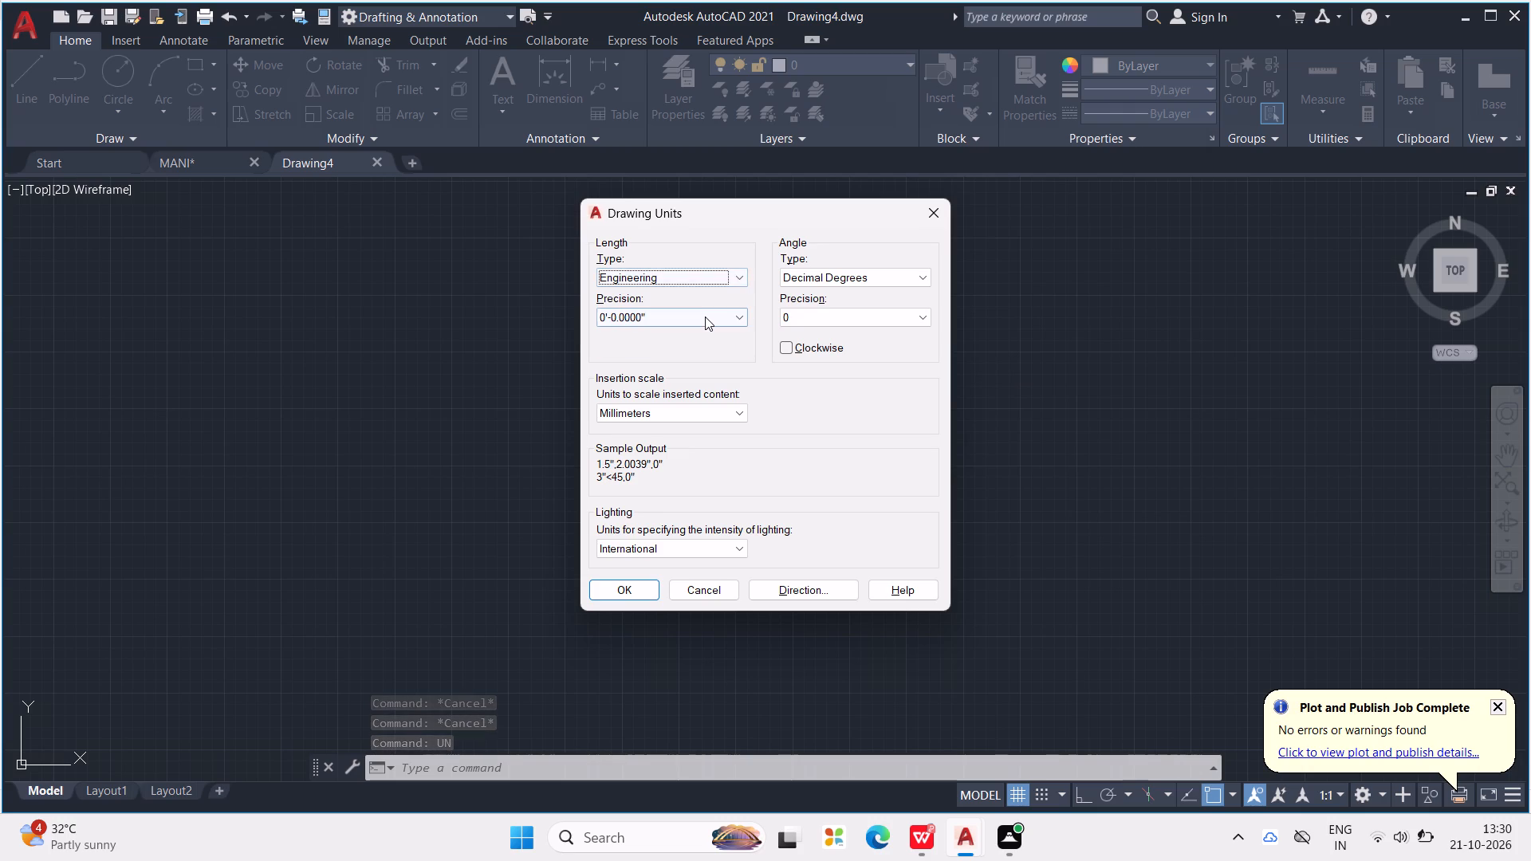
pyautogui.click(705, 316)
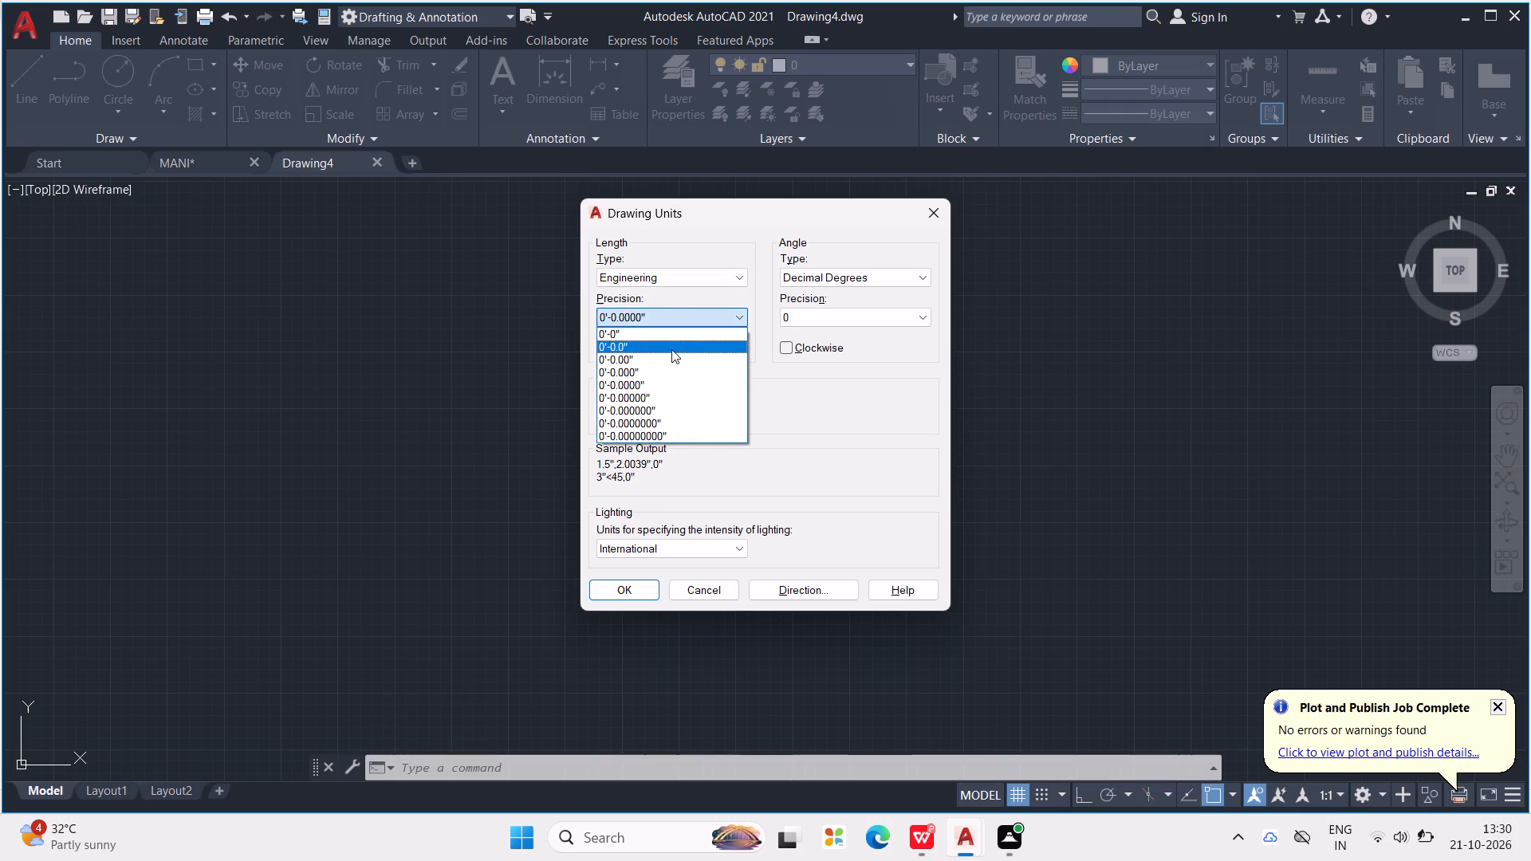
pyautogui.click(670, 345)
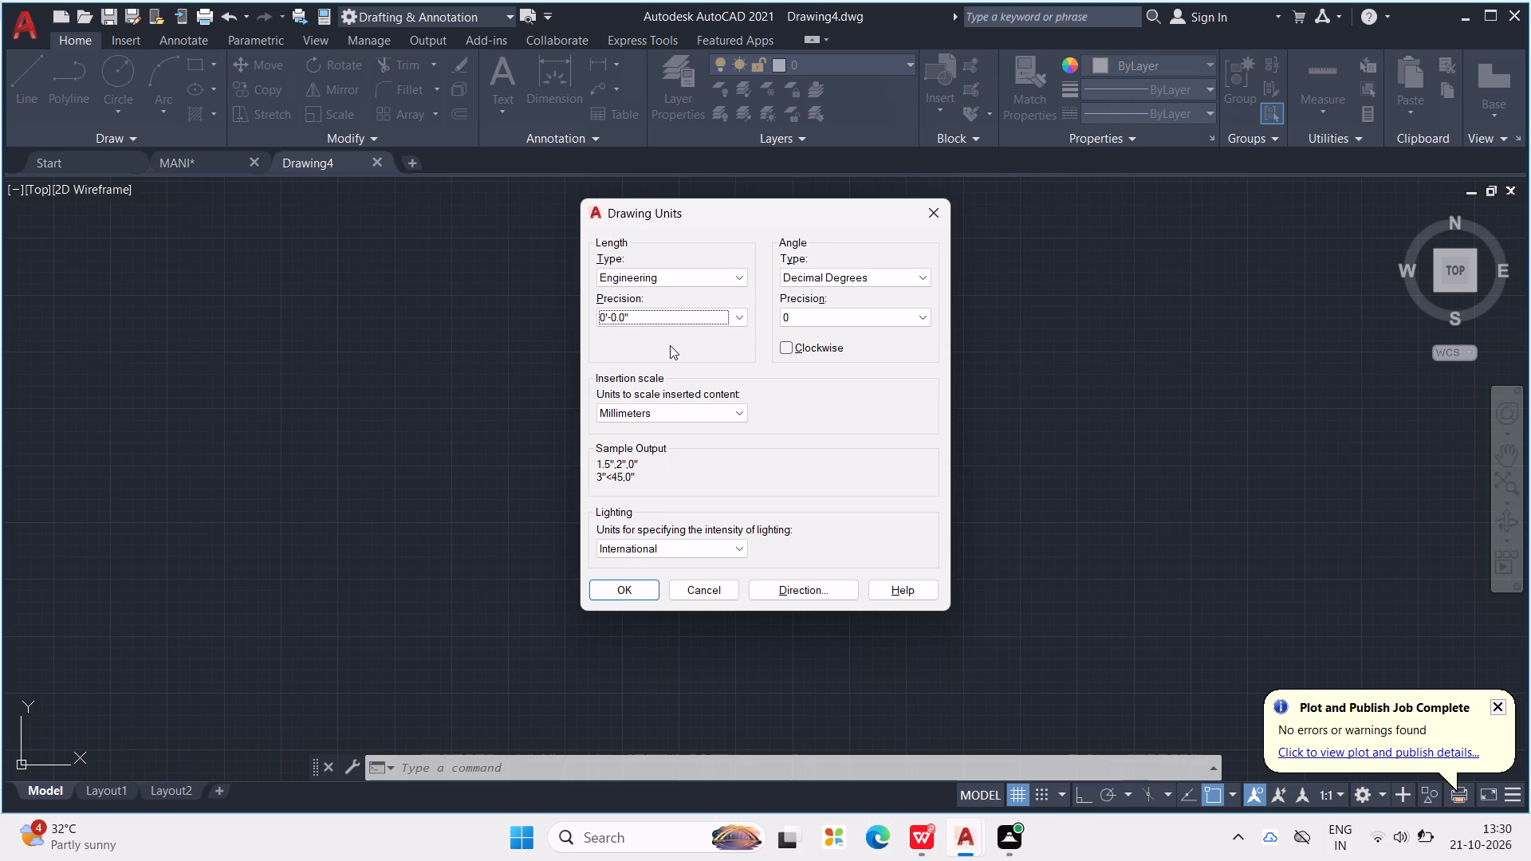
pyautogui.click(667, 403)
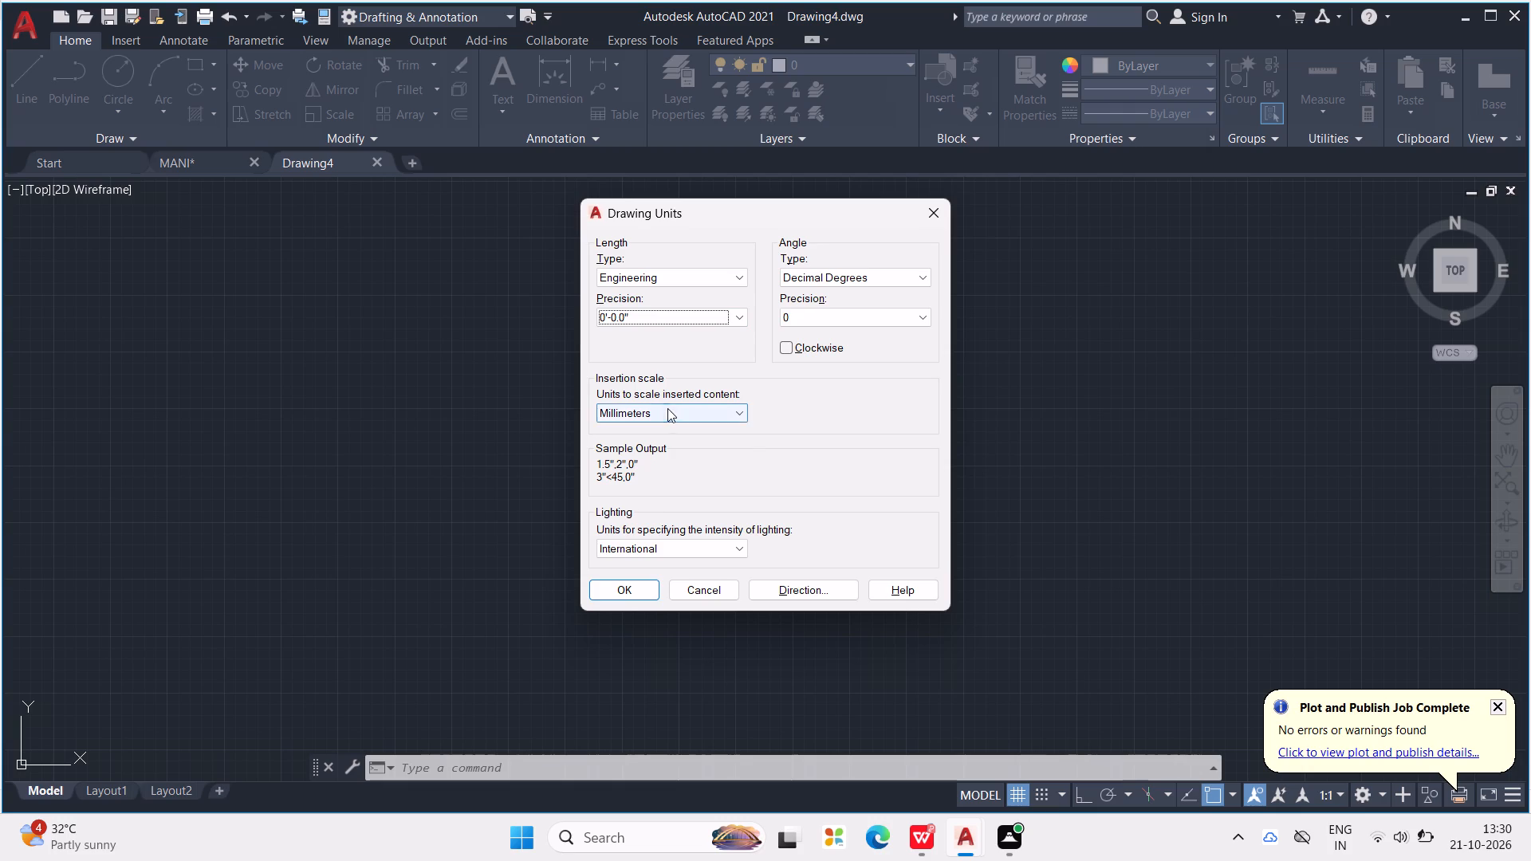
pyautogui.click(667, 409)
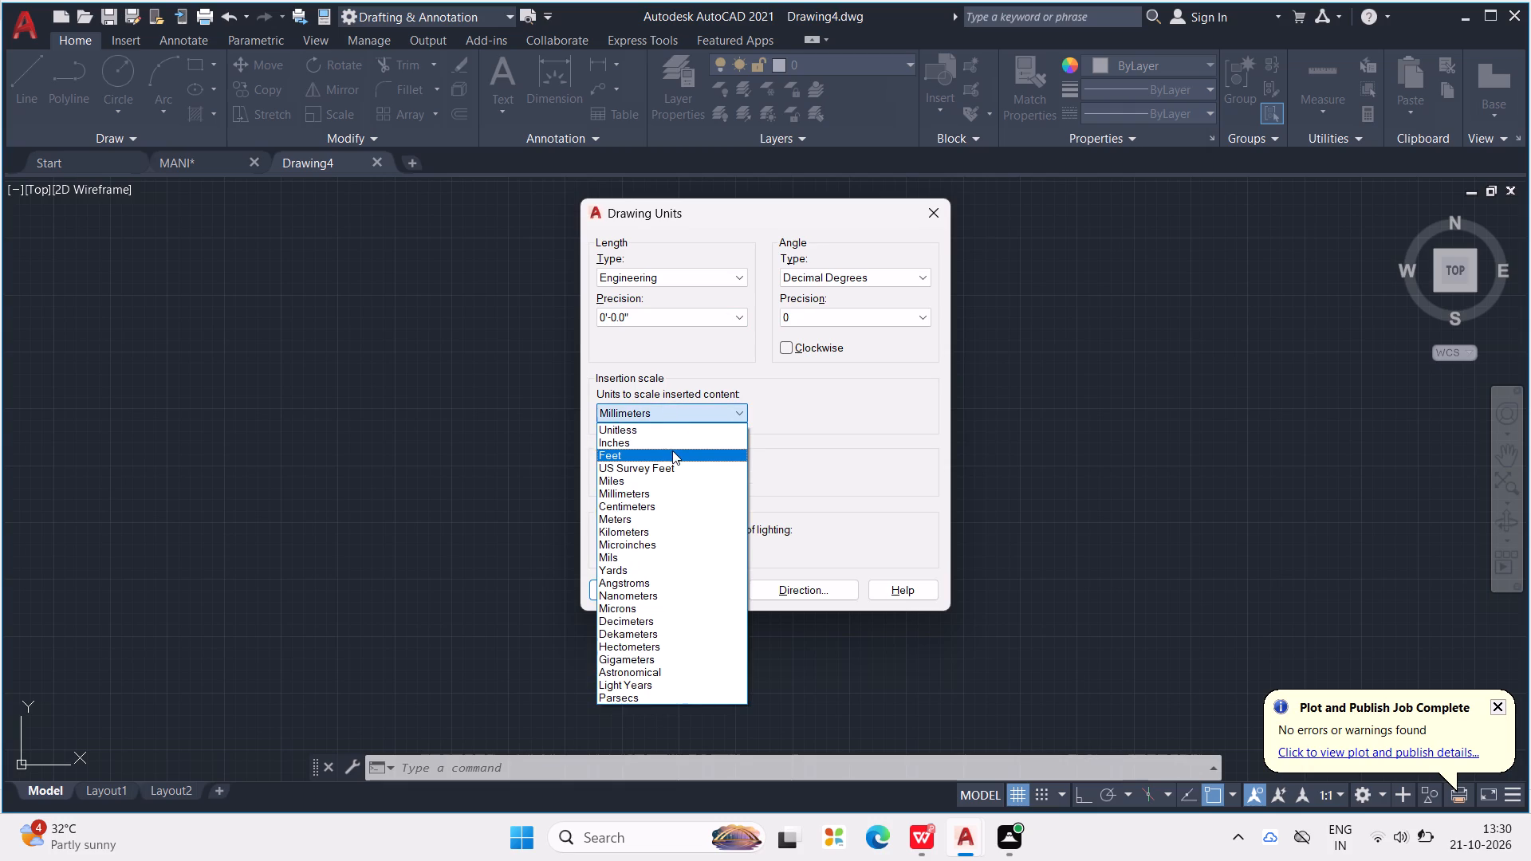
pyautogui.click(672, 447)
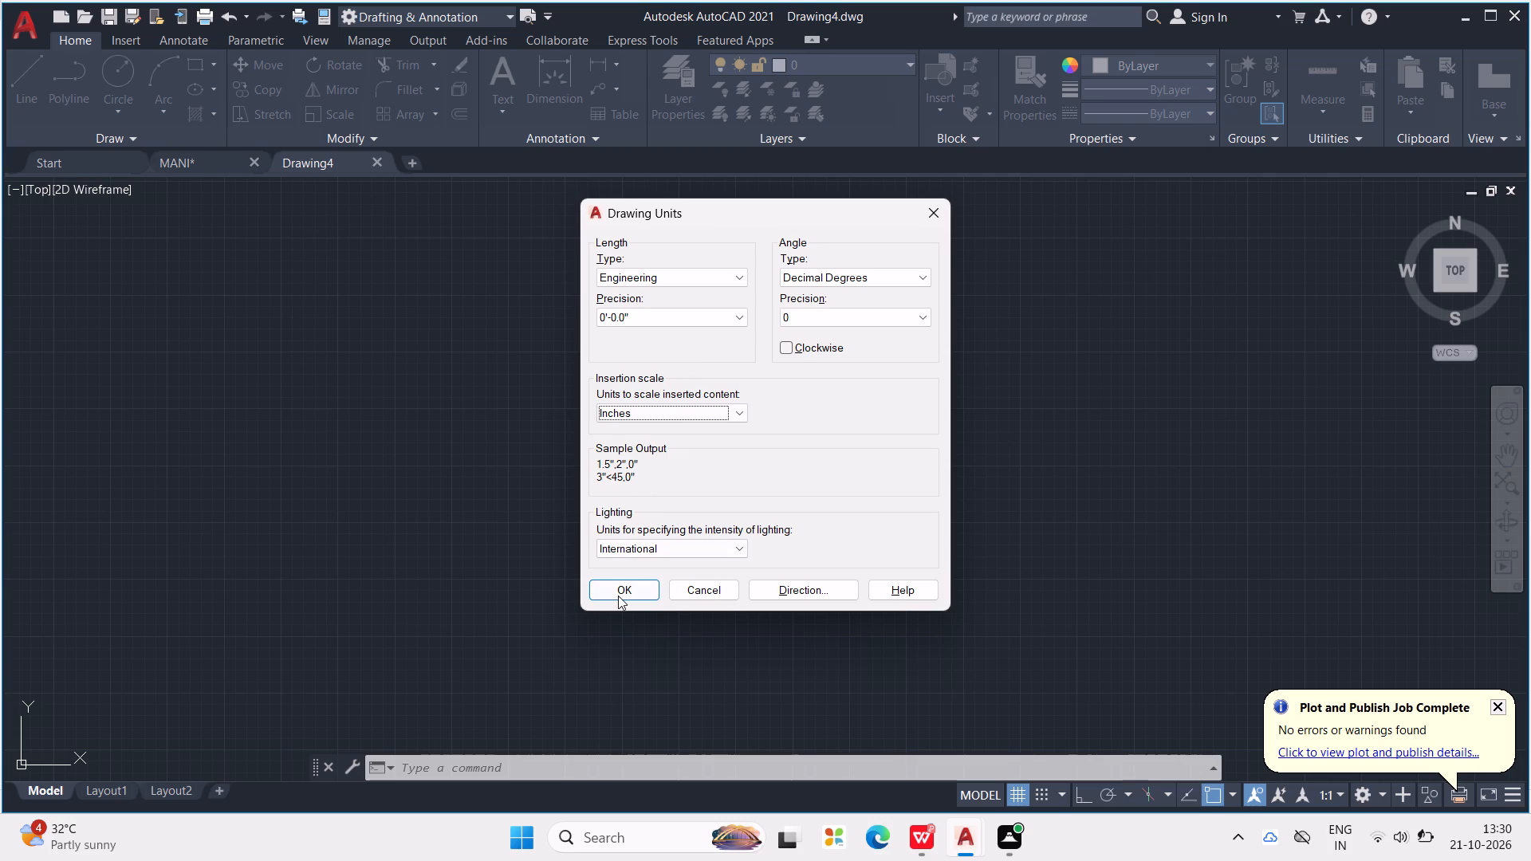
pyautogui.click(618, 596)
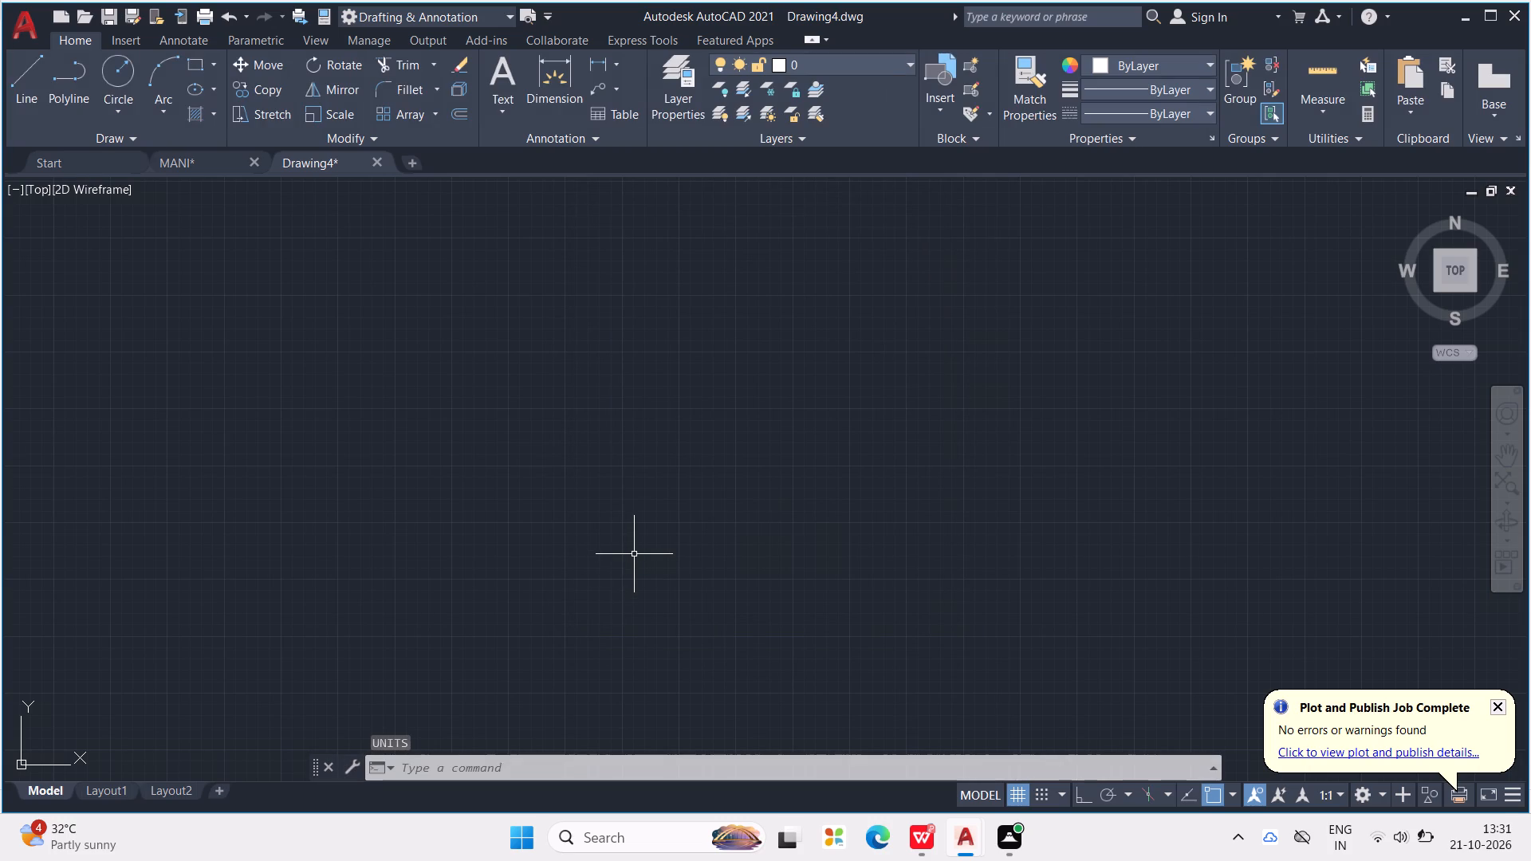
# Modify the ISO-25 dimension style, setting its text height to 12".
pyautogui.press('d')
pyautogui.press('Return')
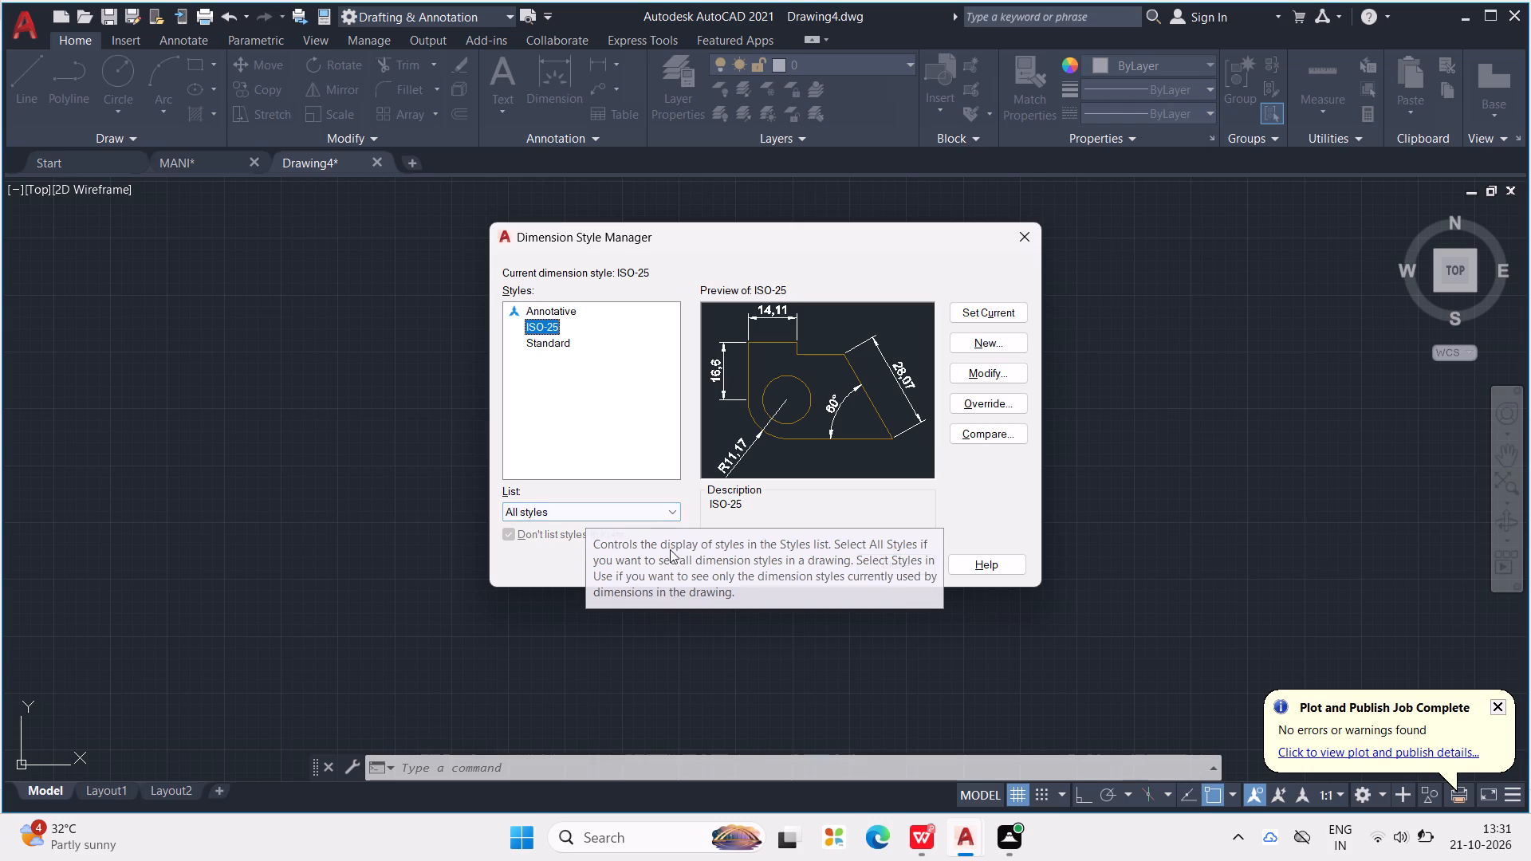
pyautogui.click(992, 374)
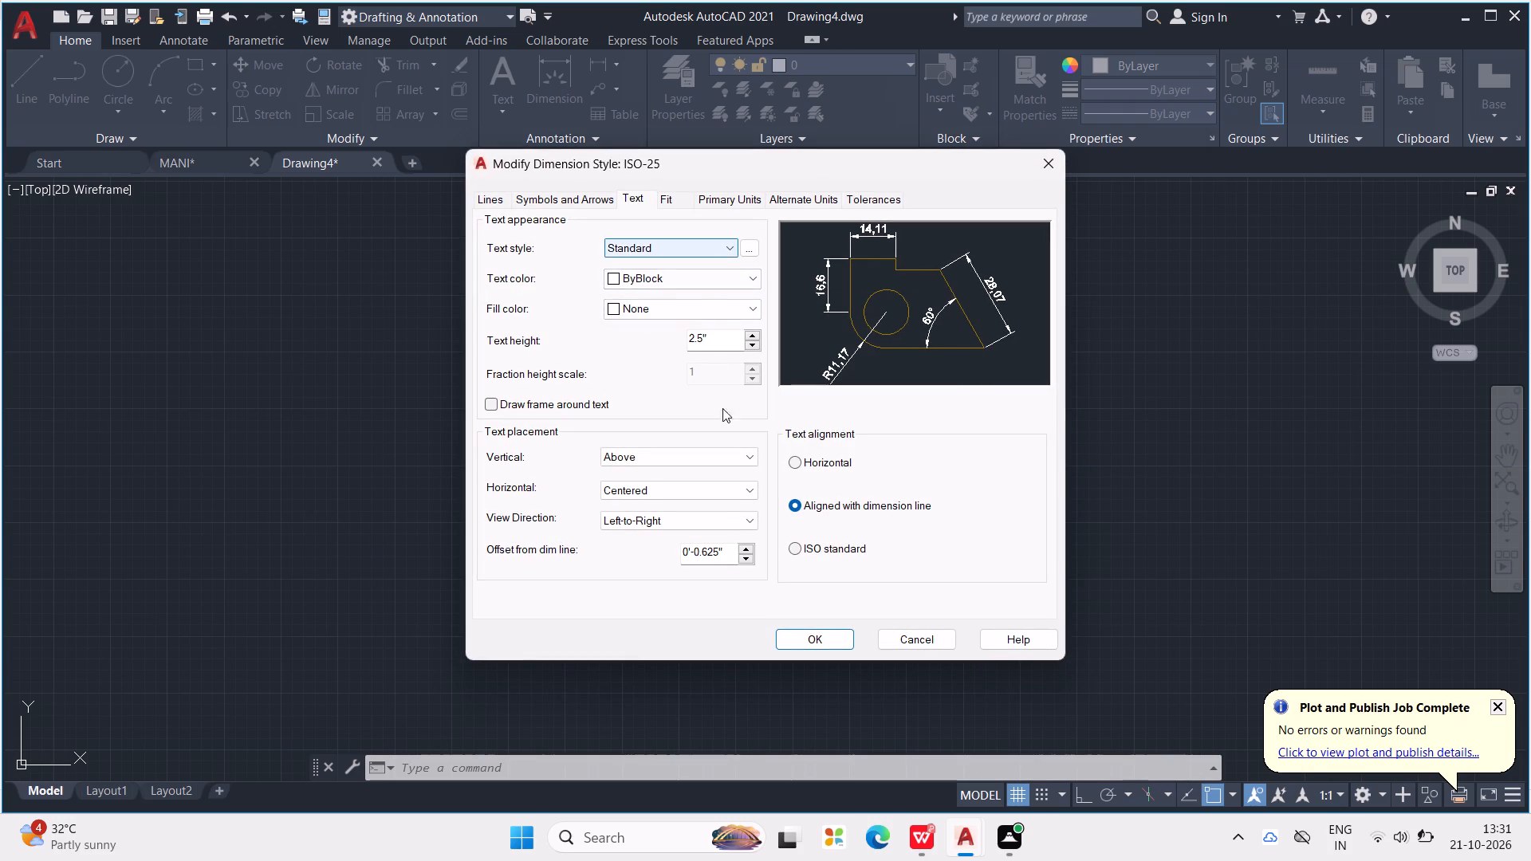
pyautogui.moveTo(726, 340); pyautogui.dragTo(605, 356)
pyautogui.write('12"')
pyautogui.press('Return')
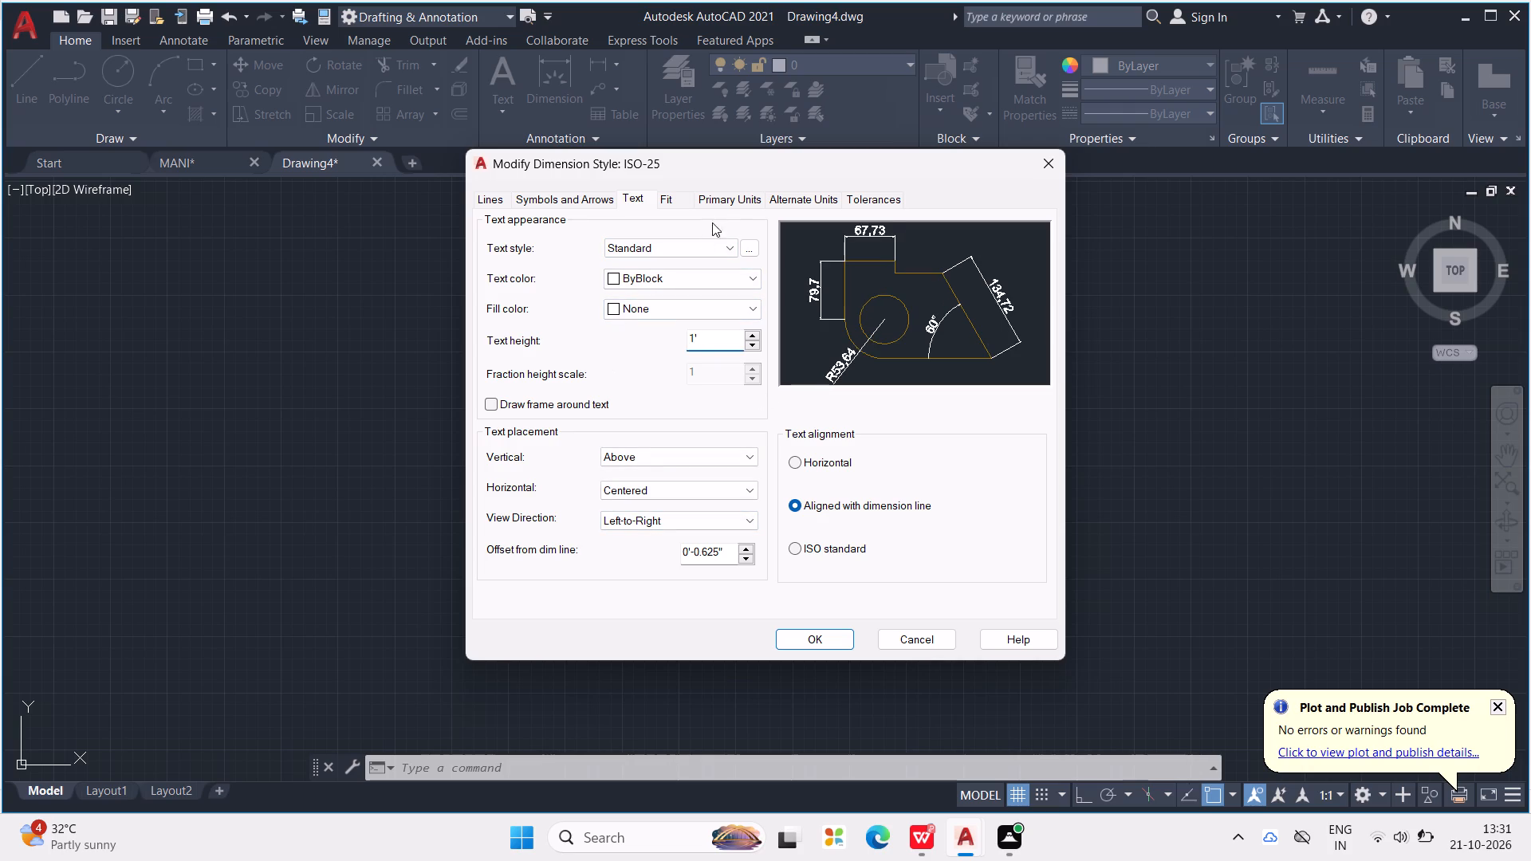
# Set the ISO-25 style's primary units to Engineering format with 0'-0.0" precision and apply the style changes.
pyautogui.click(718, 202)
pyautogui.click(681, 242)
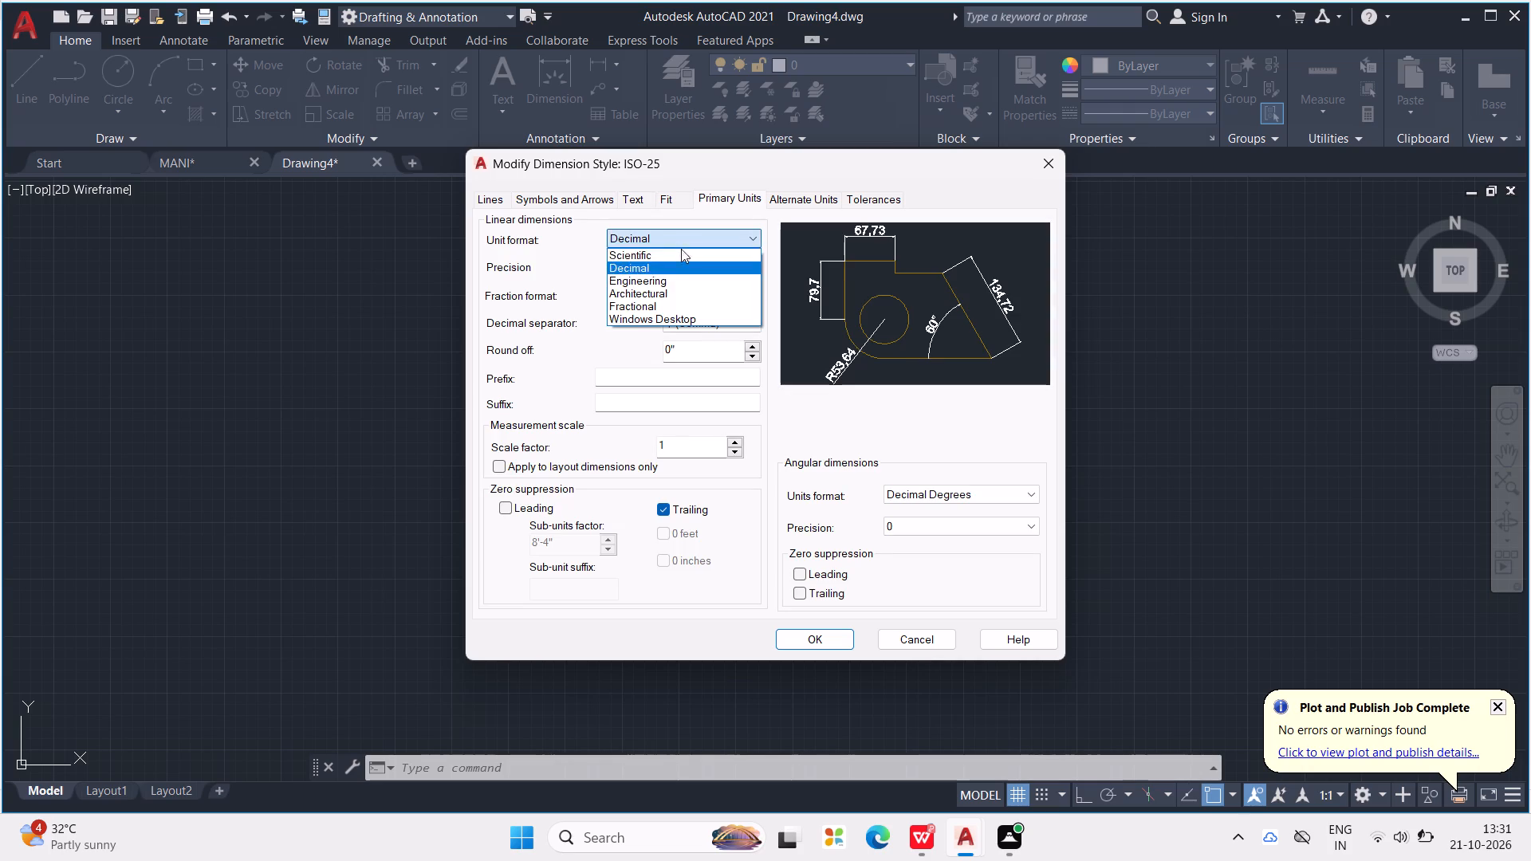
pyautogui.click(674, 277)
pyautogui.click(674, 277)
pyautogui.click(669, 270)
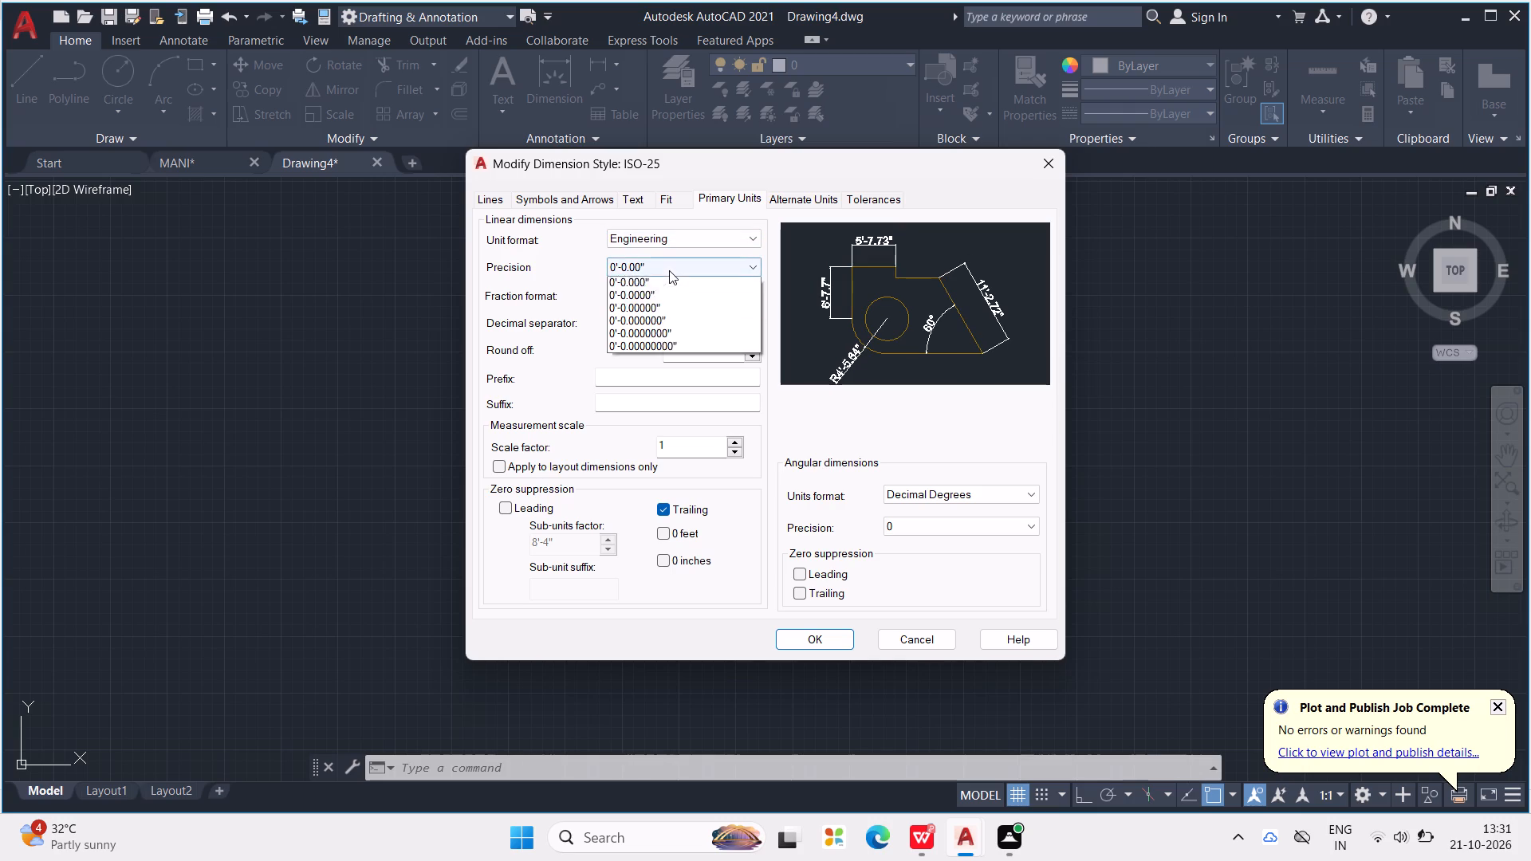
pyautogui.click(665, 293)
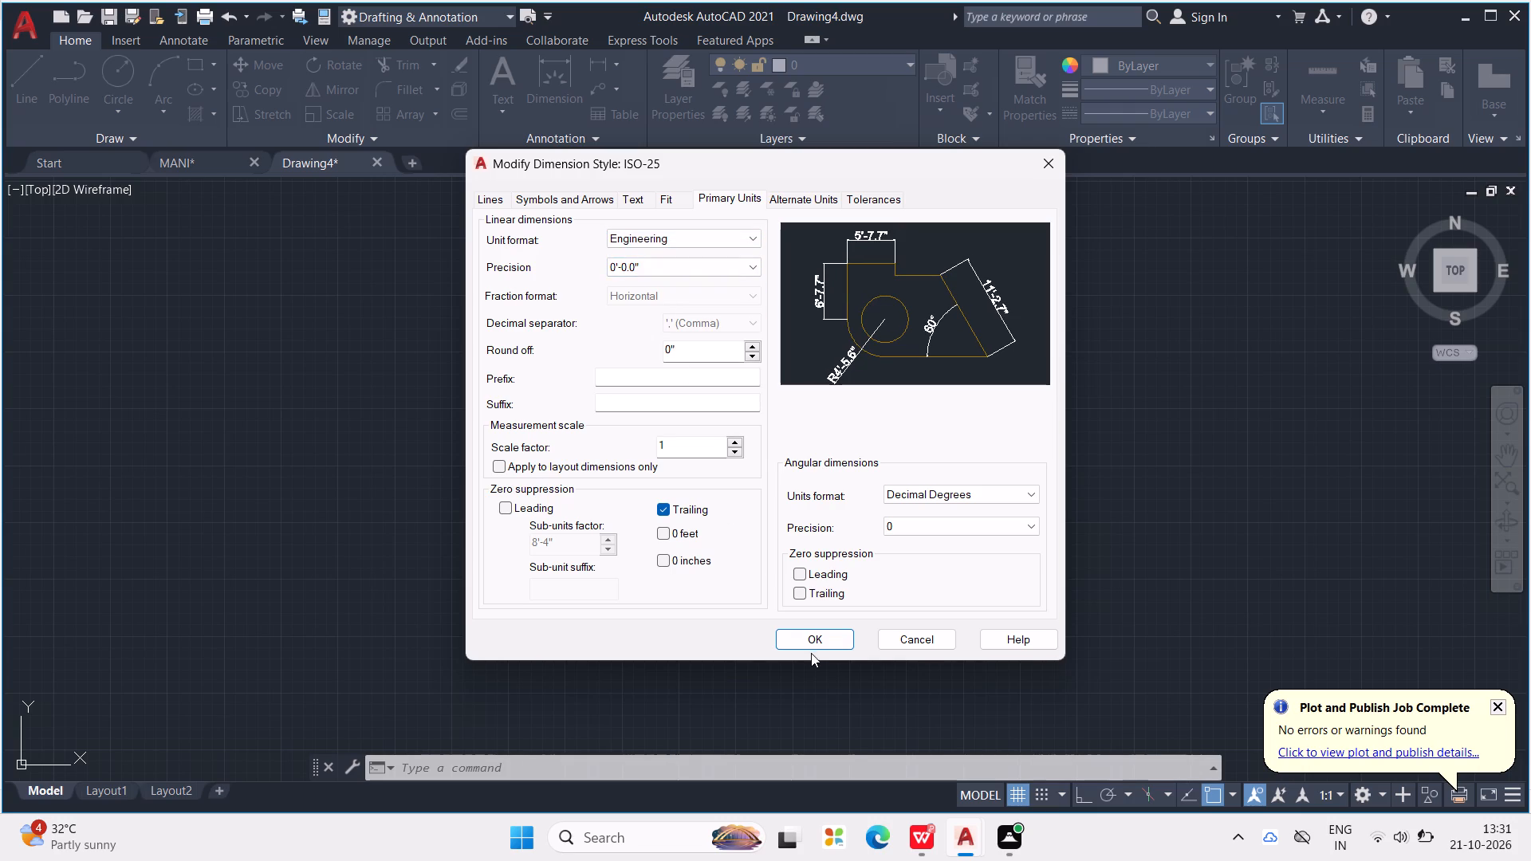
pyautogui.click(825, 638)
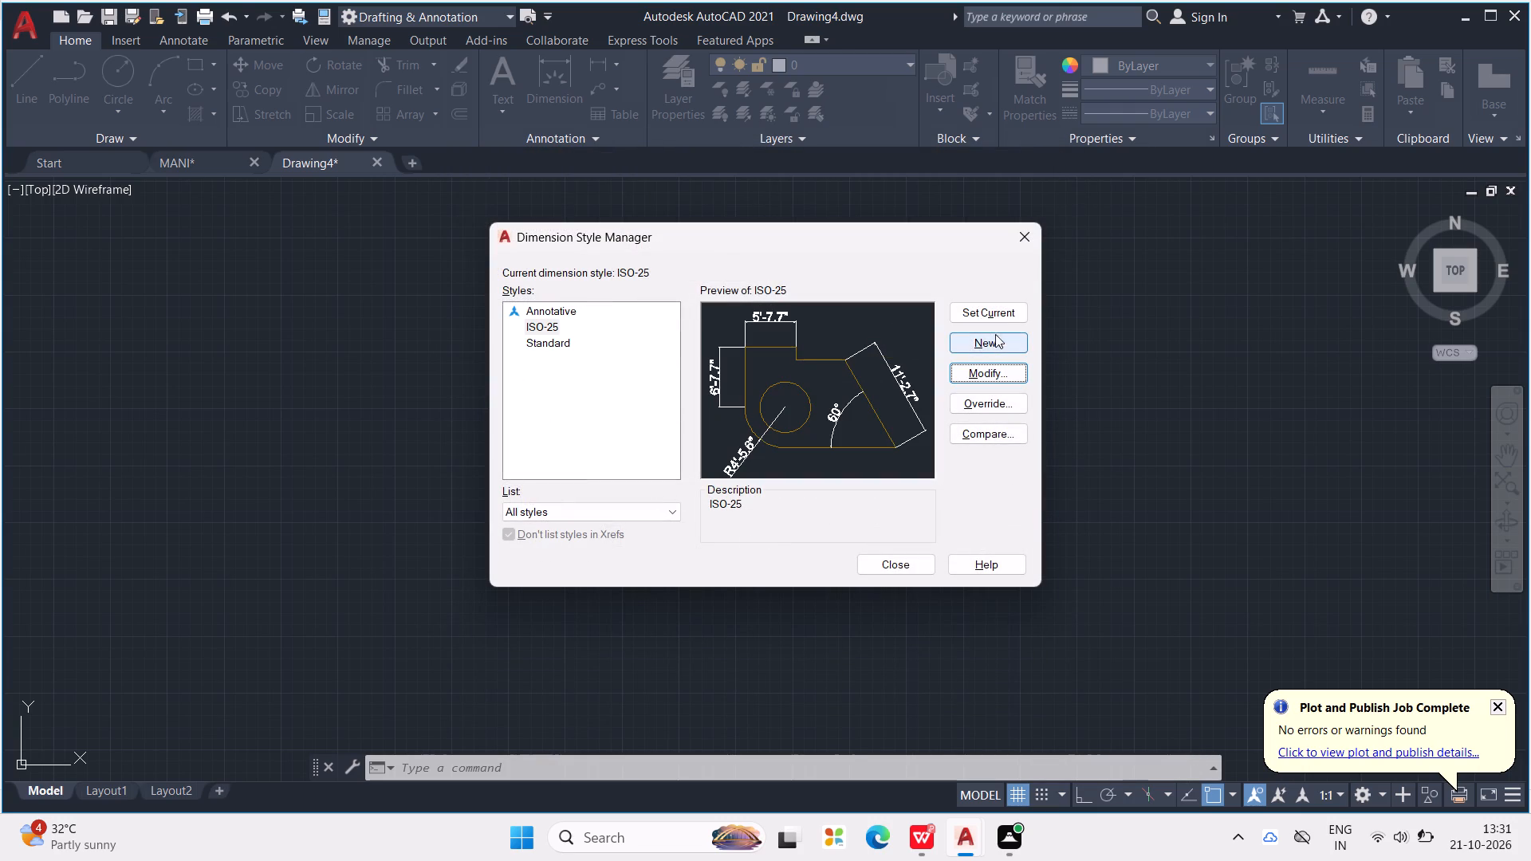
# Make ISO-25 the current dimension style and close the Dimension Style Manager.
pyautogui.click(1004, 315)
pyautogui.click(919, 566)
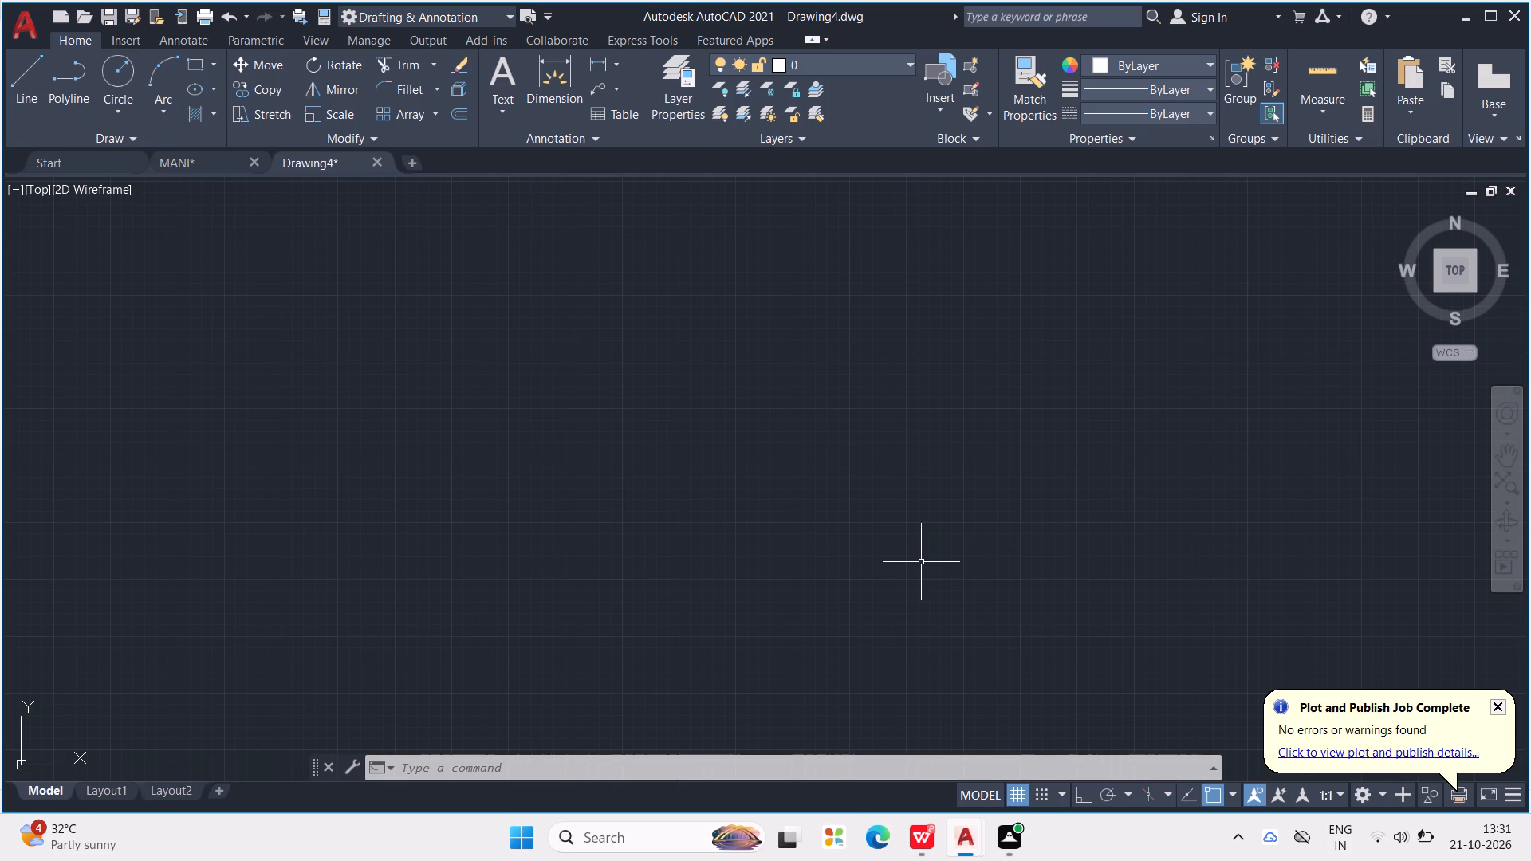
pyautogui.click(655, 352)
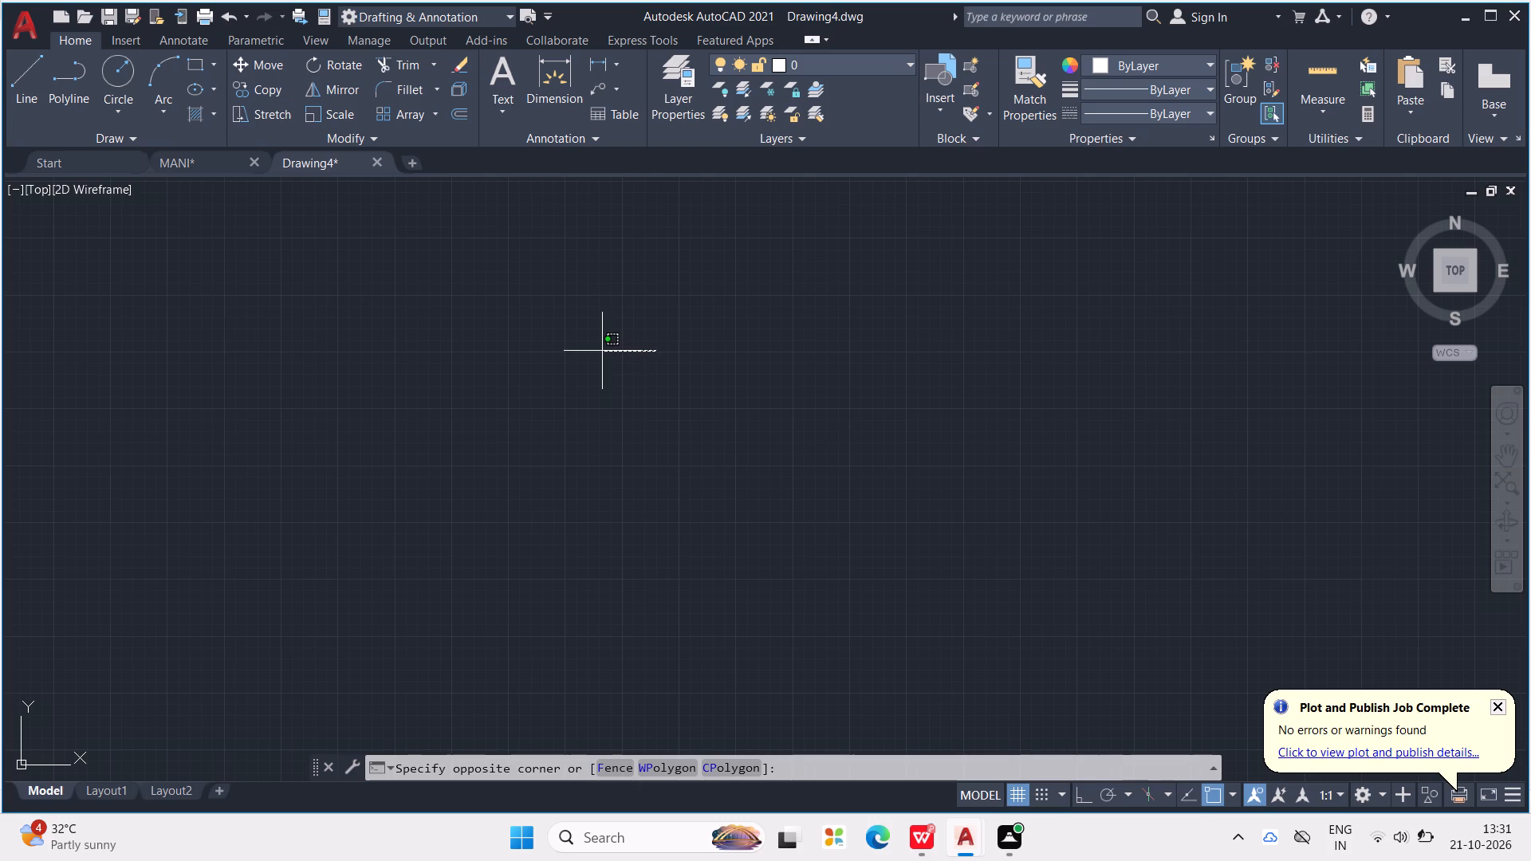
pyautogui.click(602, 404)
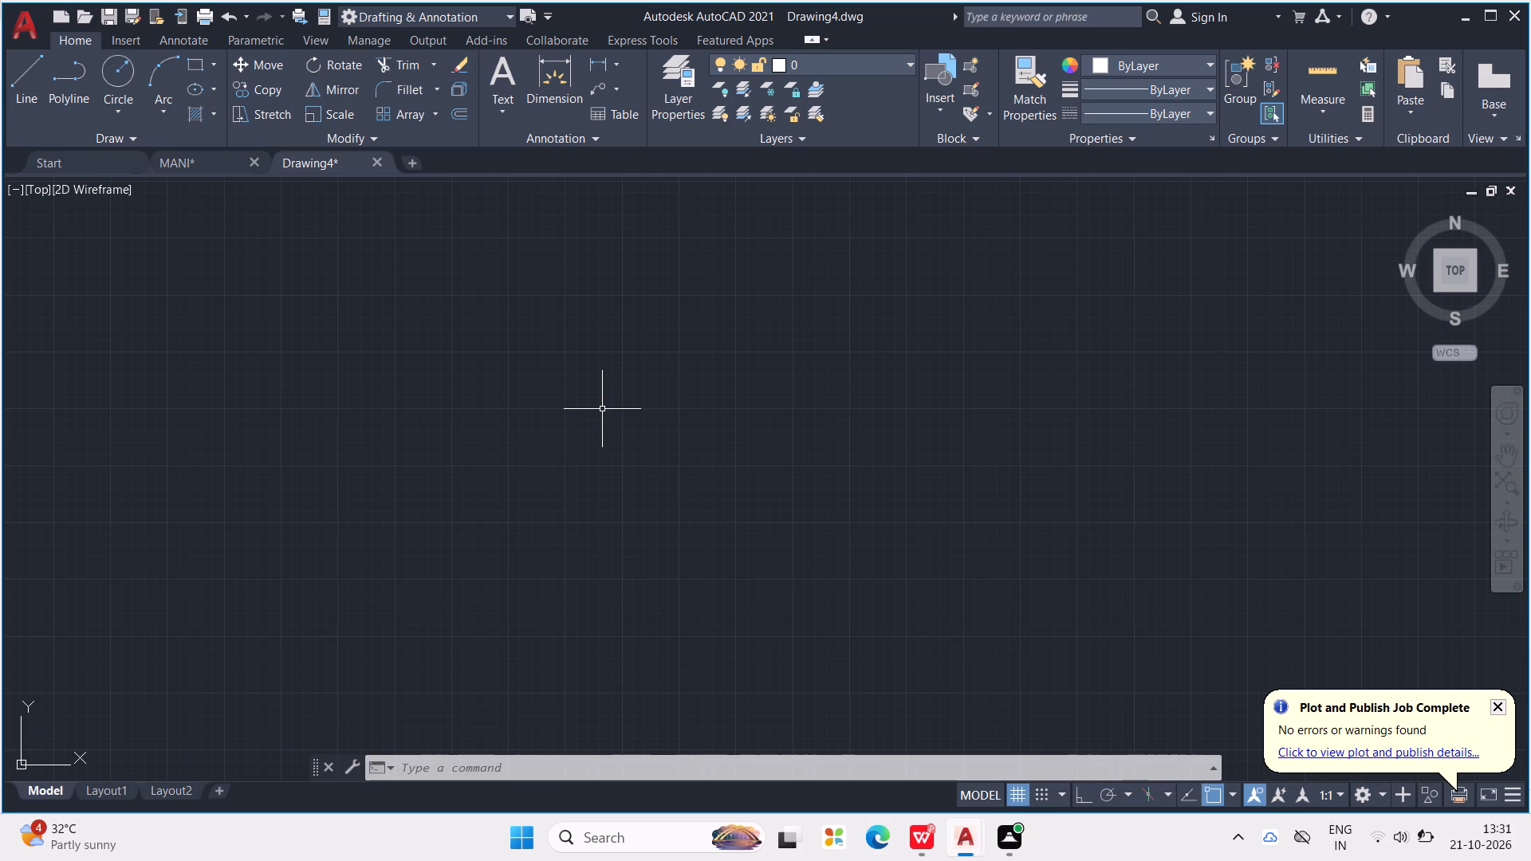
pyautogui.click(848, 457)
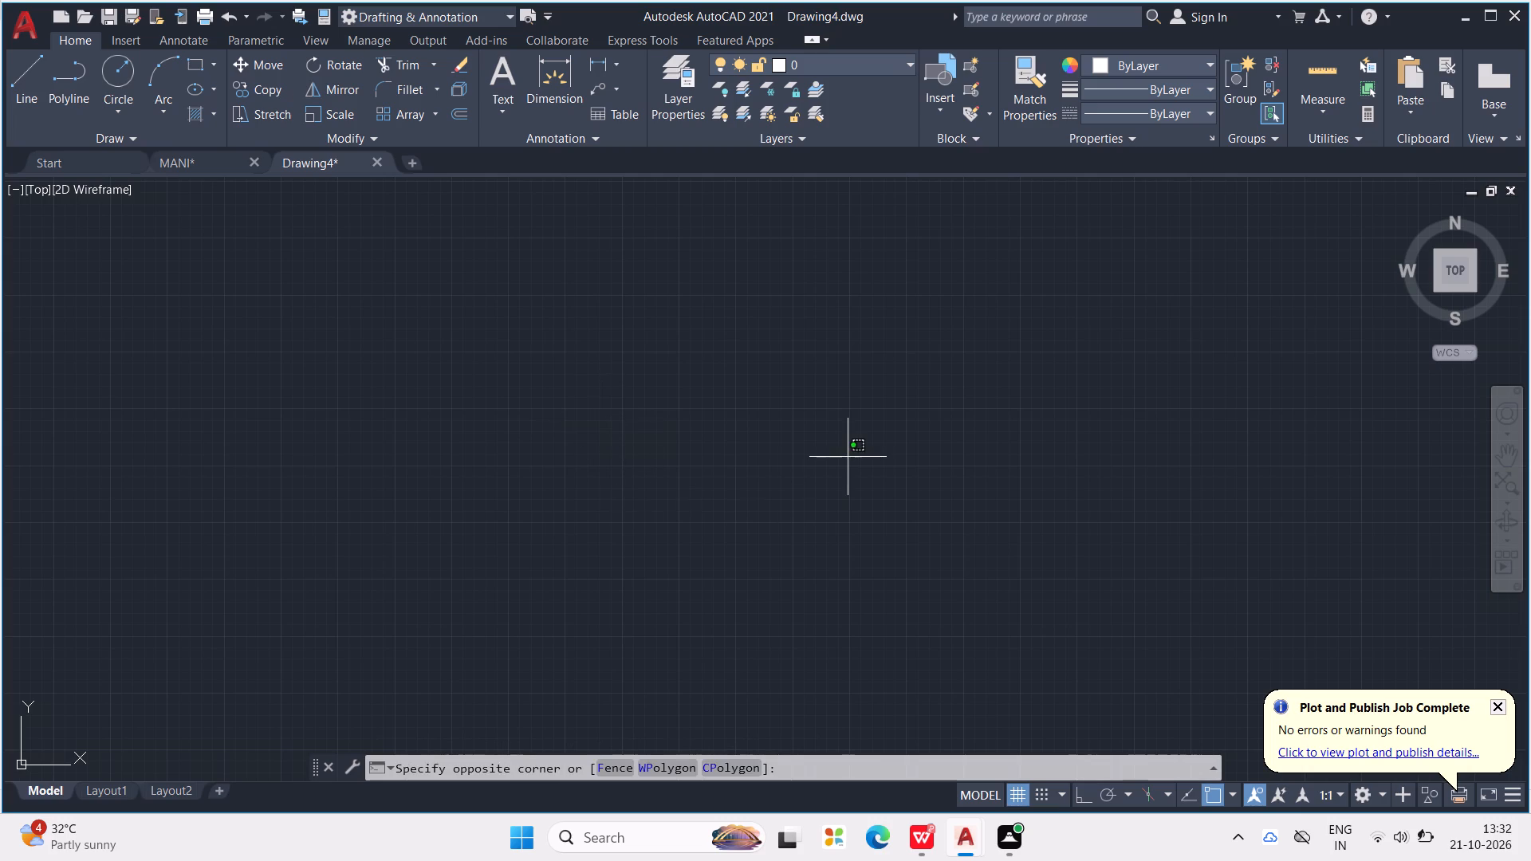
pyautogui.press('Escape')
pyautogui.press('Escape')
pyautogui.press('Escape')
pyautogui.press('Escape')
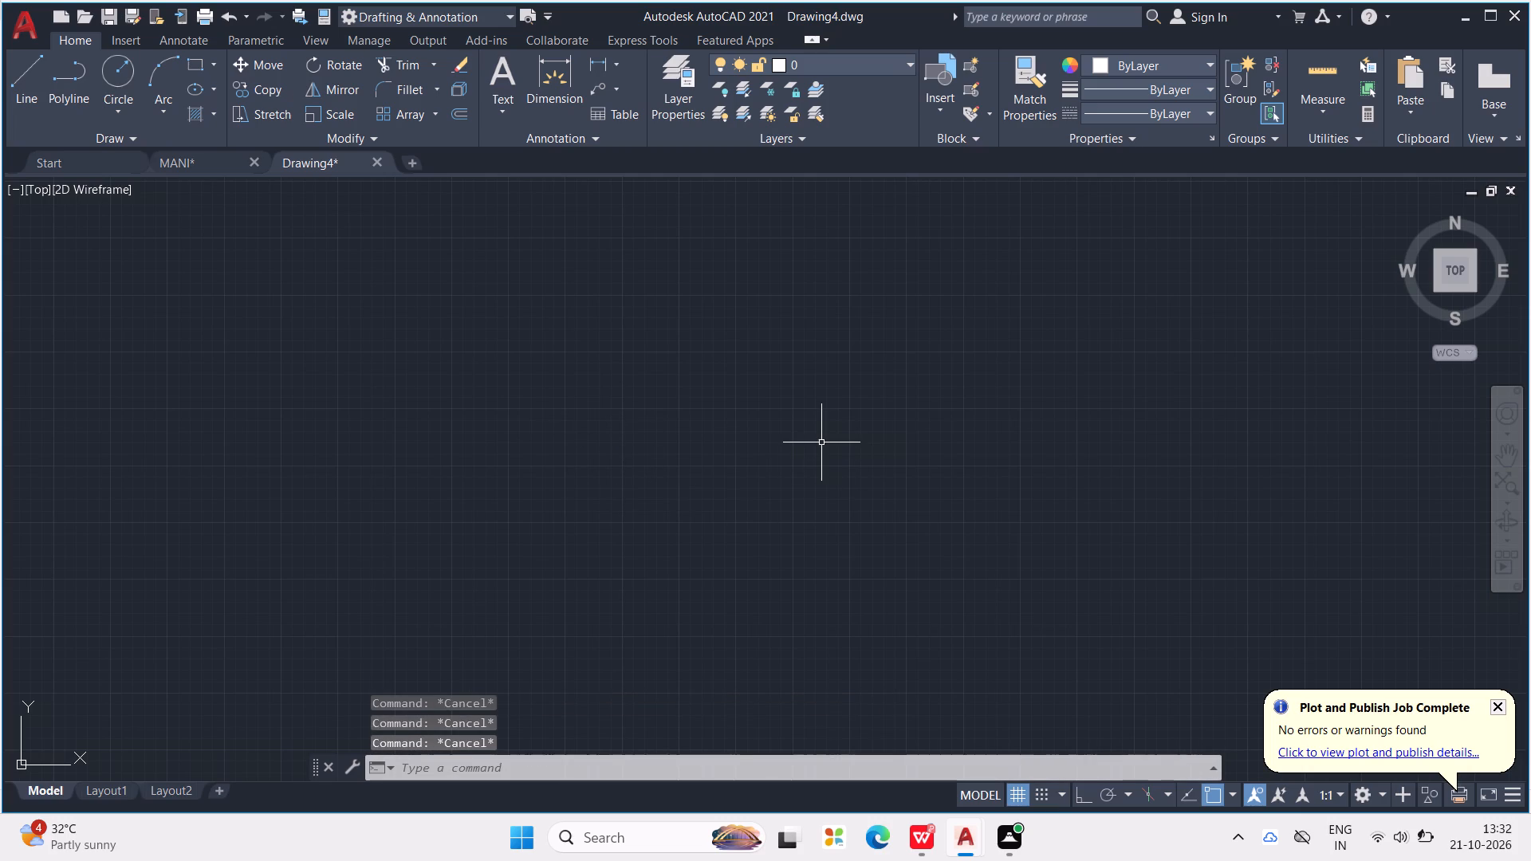
# Start a horizontal line near the middle of the empty drawing area with Ortho mode on.
pyautogui.press('l')
pyautogui.press('Return')
pyautogui.click(643, 379)
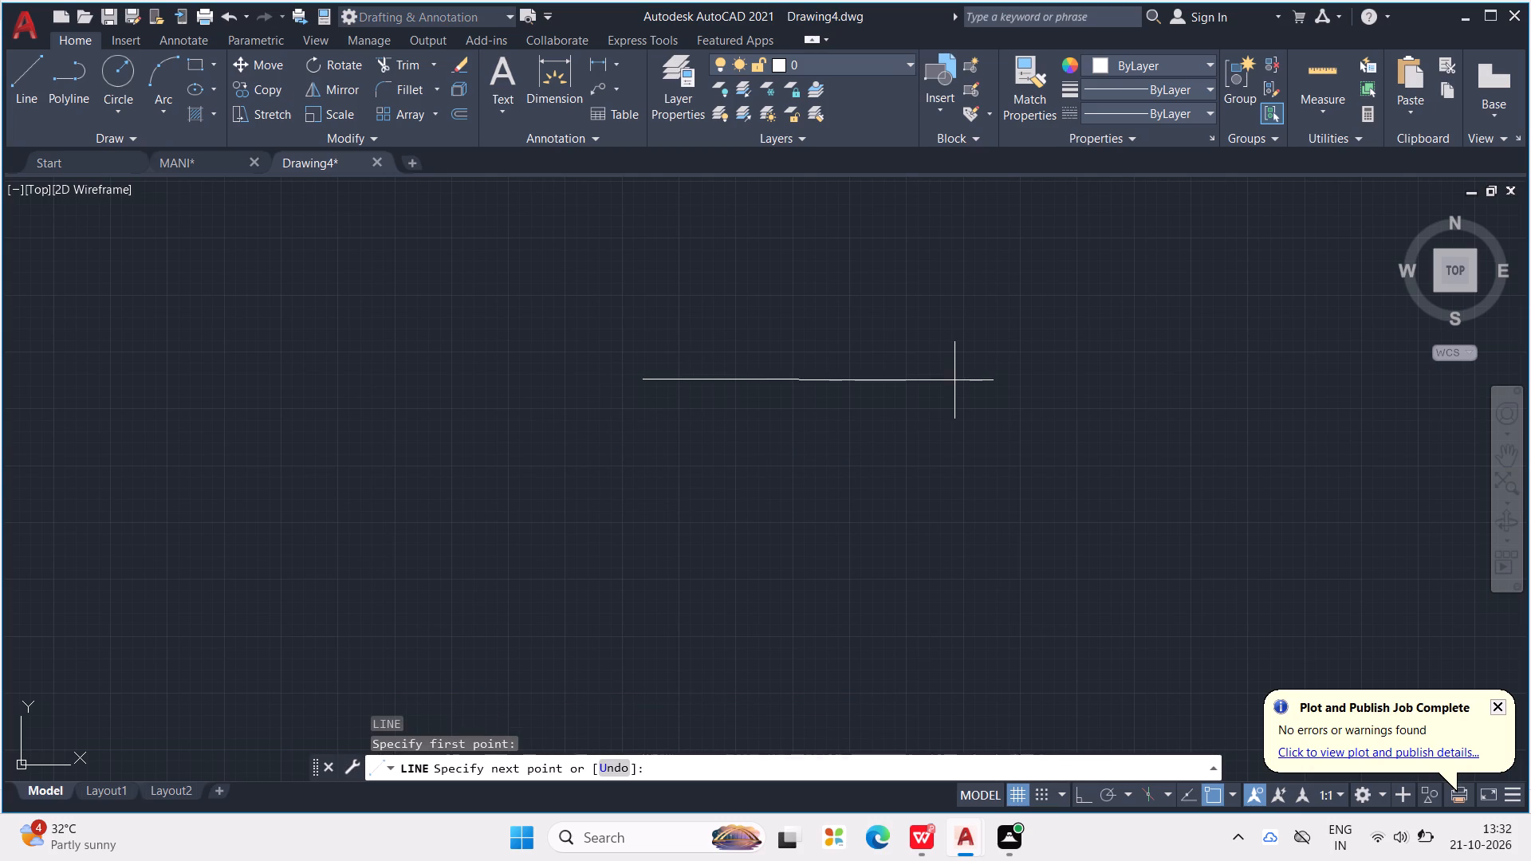
pyautogui.press('F8')
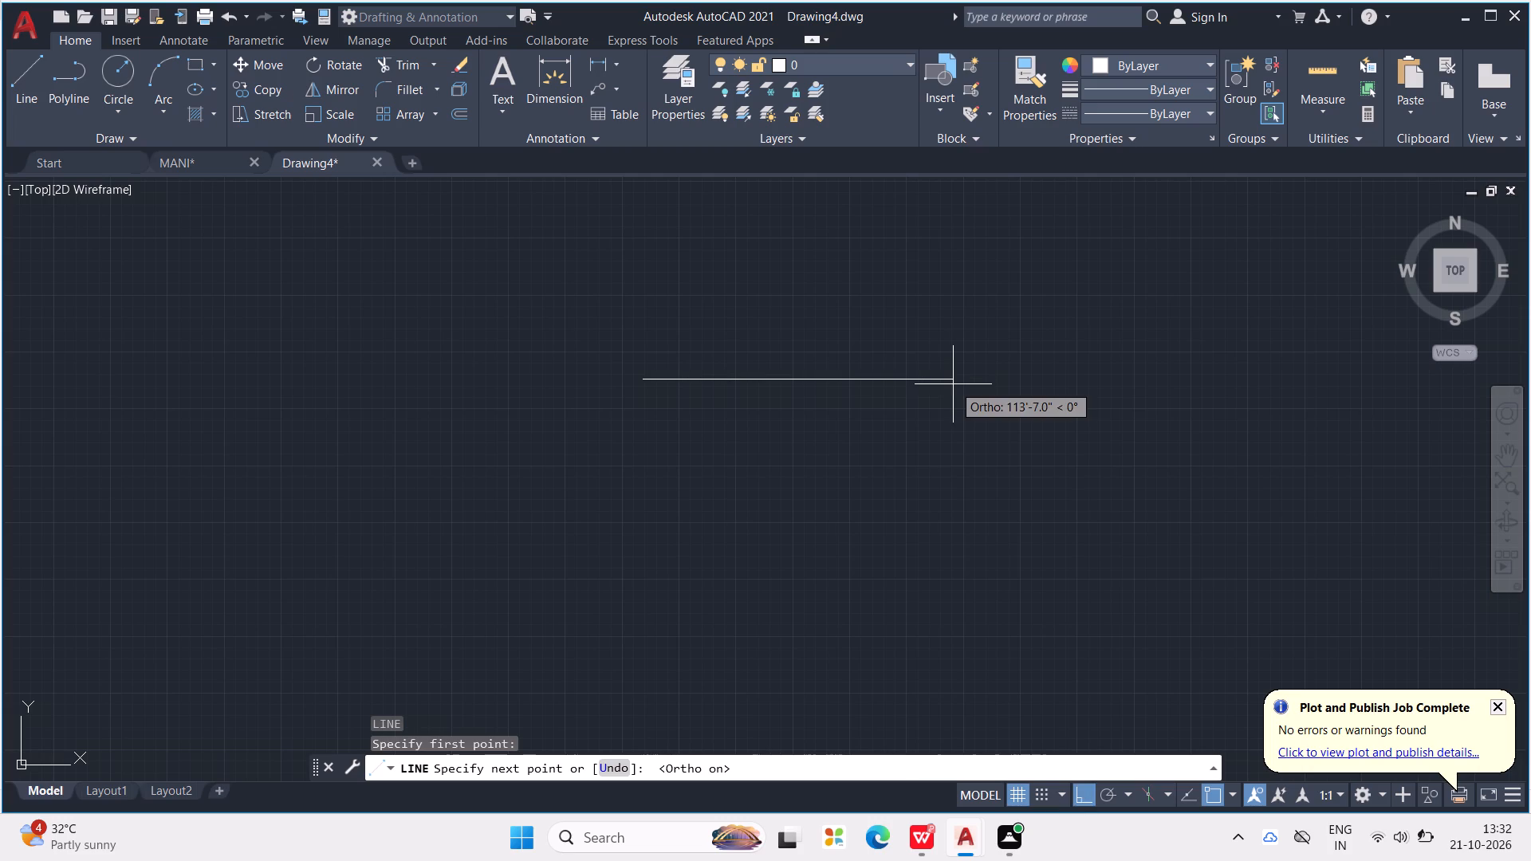
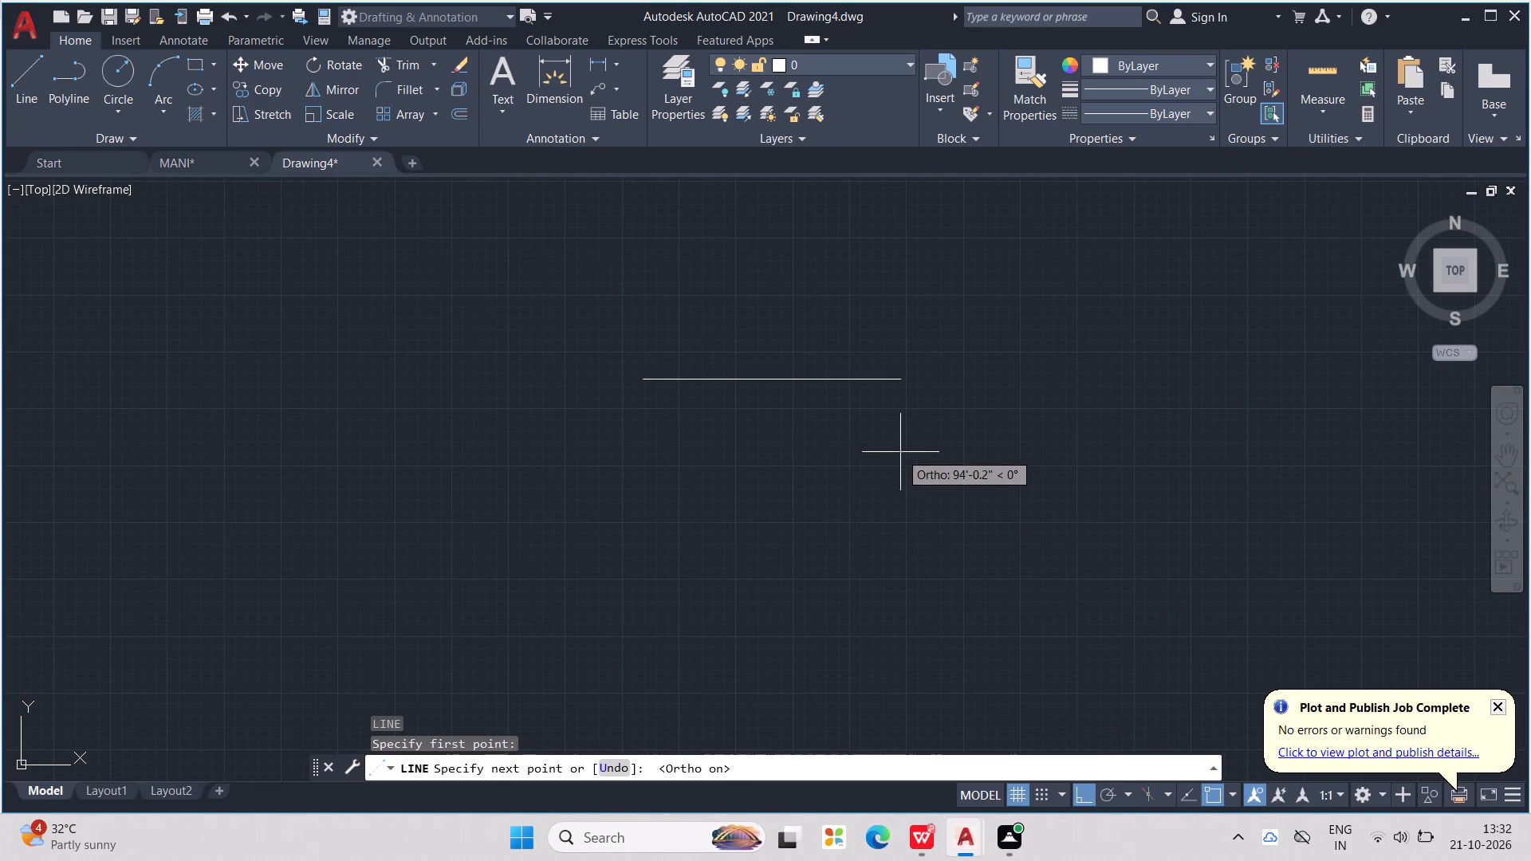
# Draw a closed rectangular outline of lines, 27' wide and 38' high, ending at the starting corner.
pyautogui.write("27'")
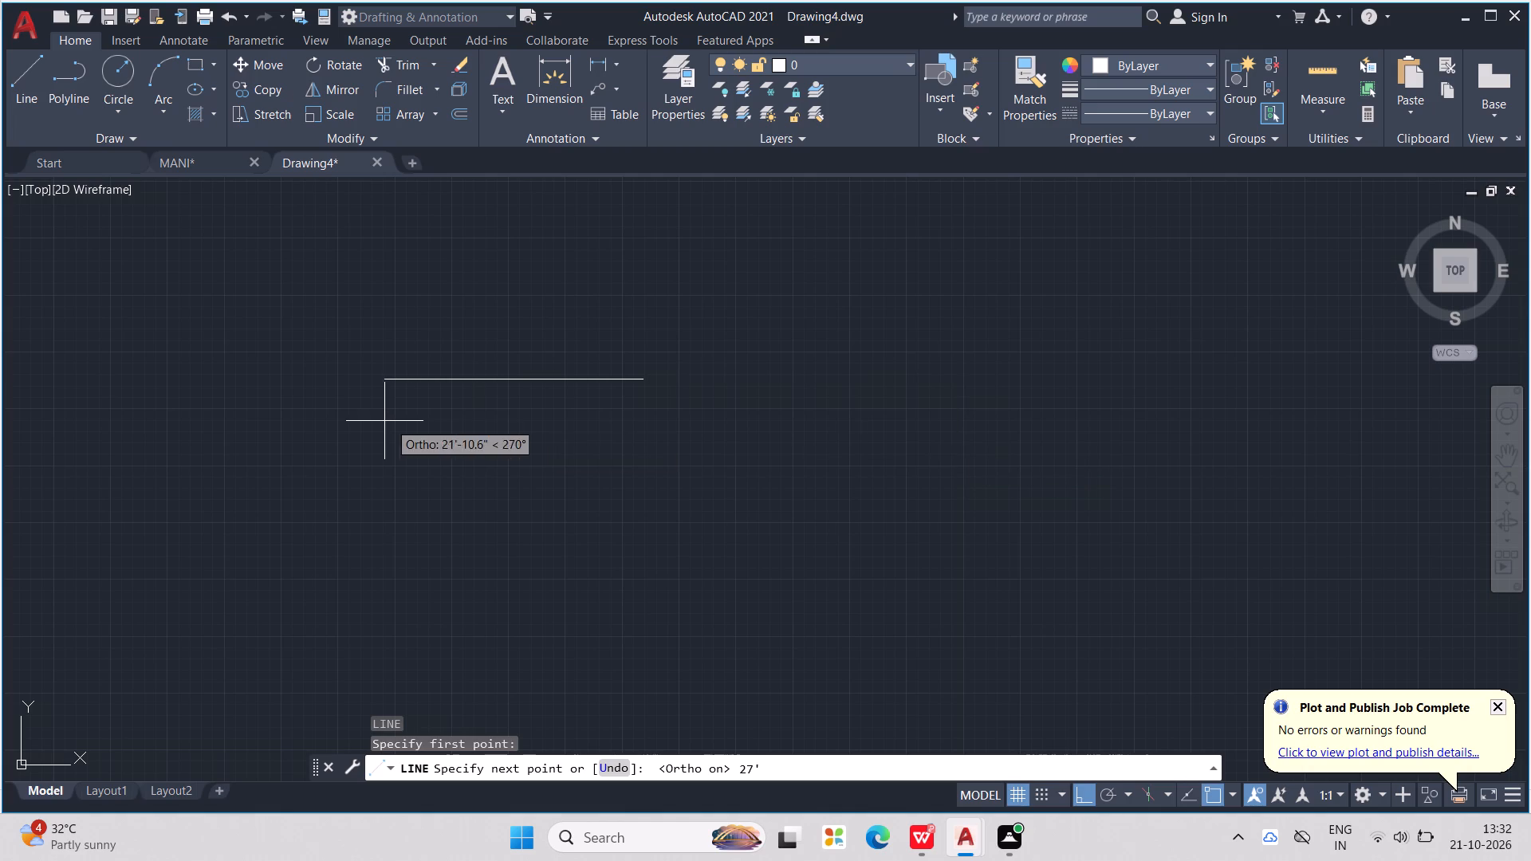
pyautogui.press('Return')
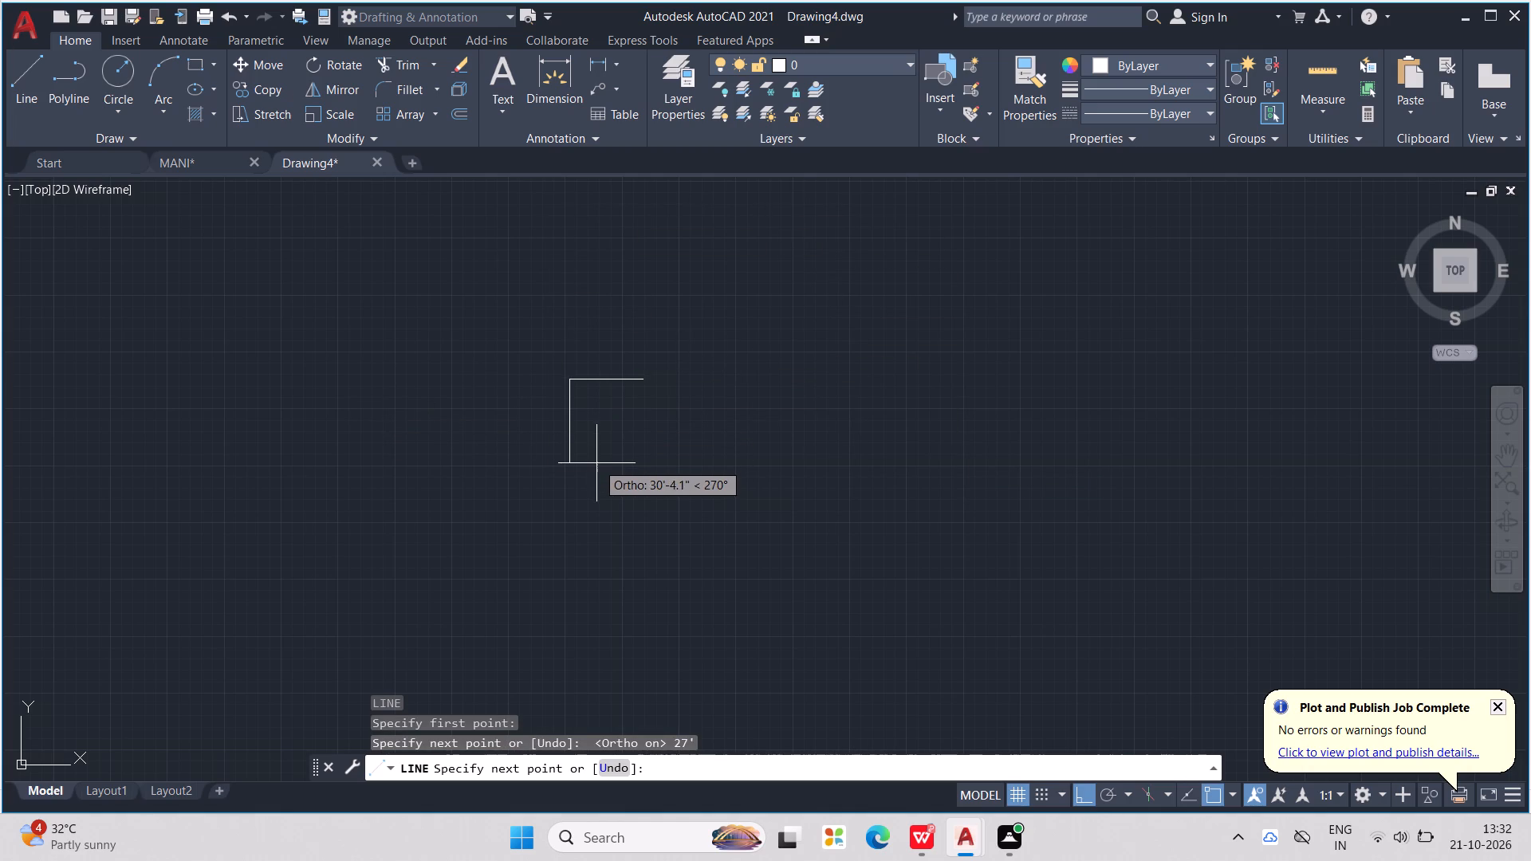
pyautogui.write("38'")
pyautogui.press('Return')
pyautogui.scroll(2, 609, 485)
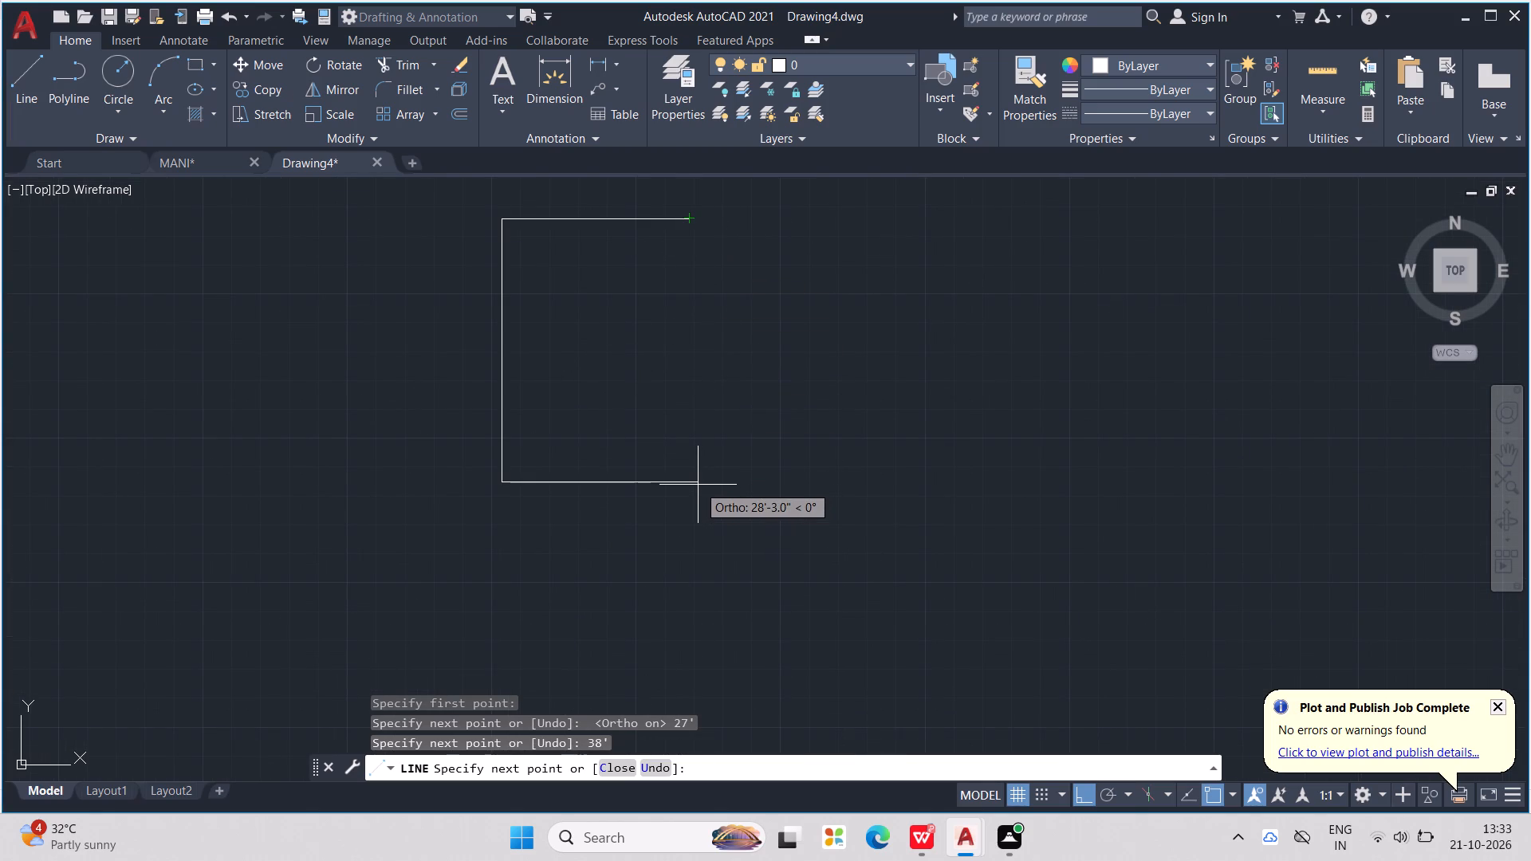
pyautogui.write("27'")
pyautogui.press('Return')
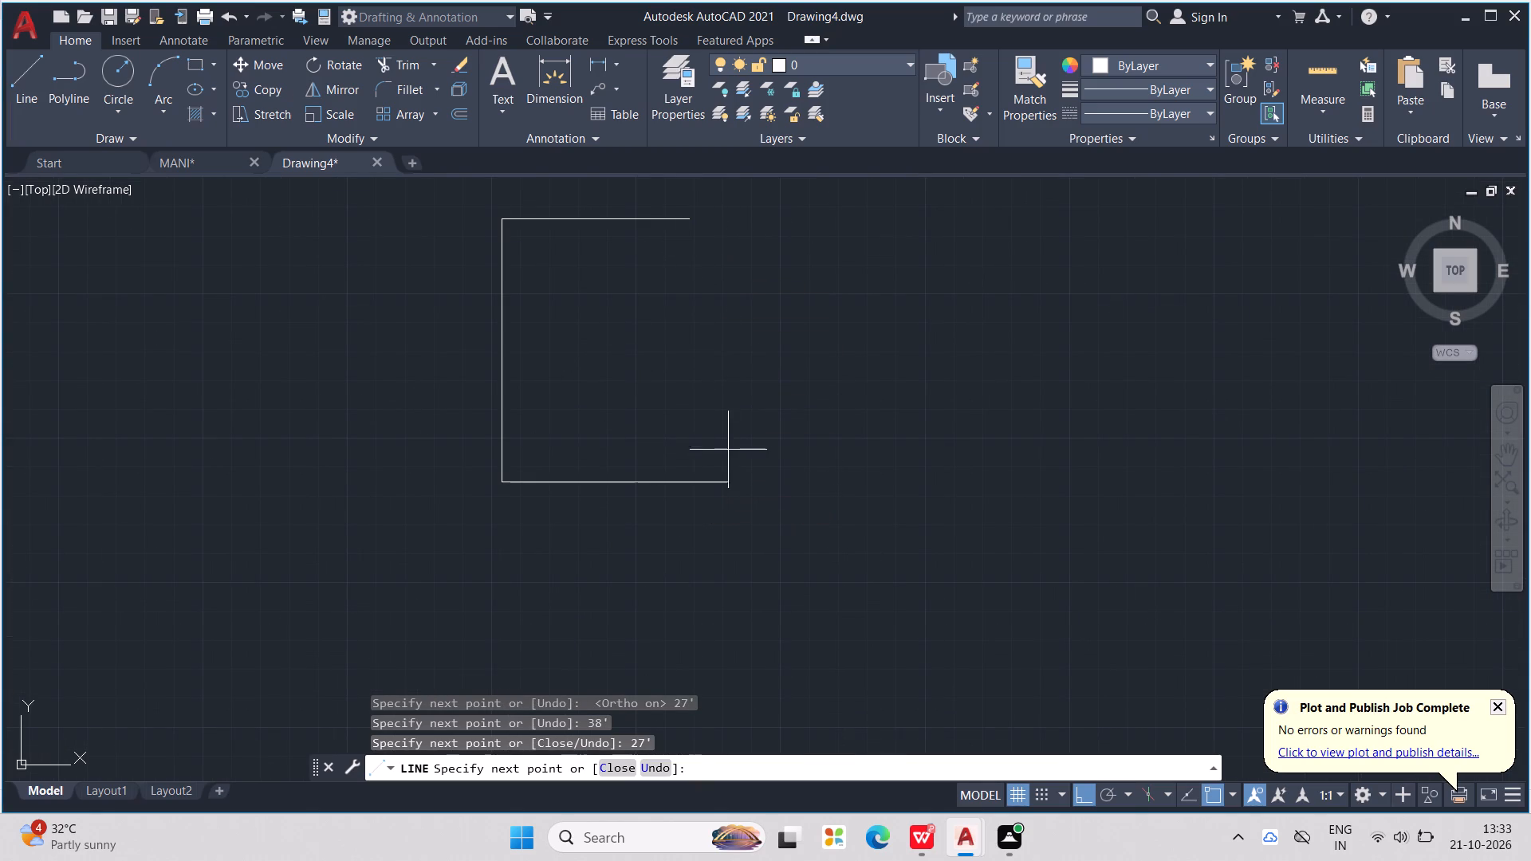
pyautogui.click(687, 214)
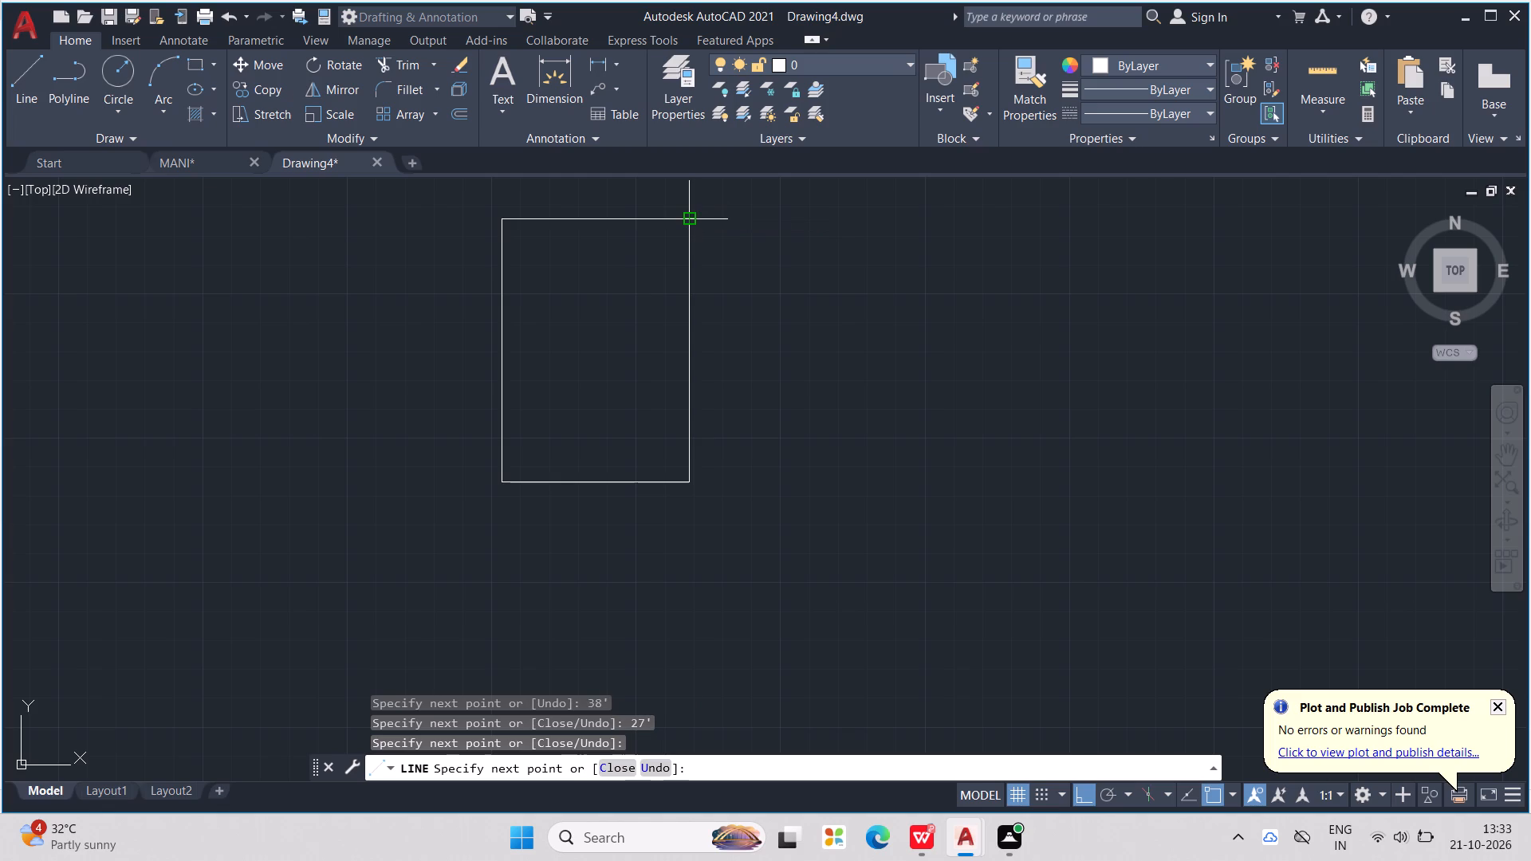
pyautogui.press('Escape')
pyautogui.press('Escape')
pyautogui.moveTo(714, 279); pyautogui.dragTo(786, 393, button='middle')
pyautogui.press('Escape')
pyautogui.press('Escape')
pyautogui.press('Escape')
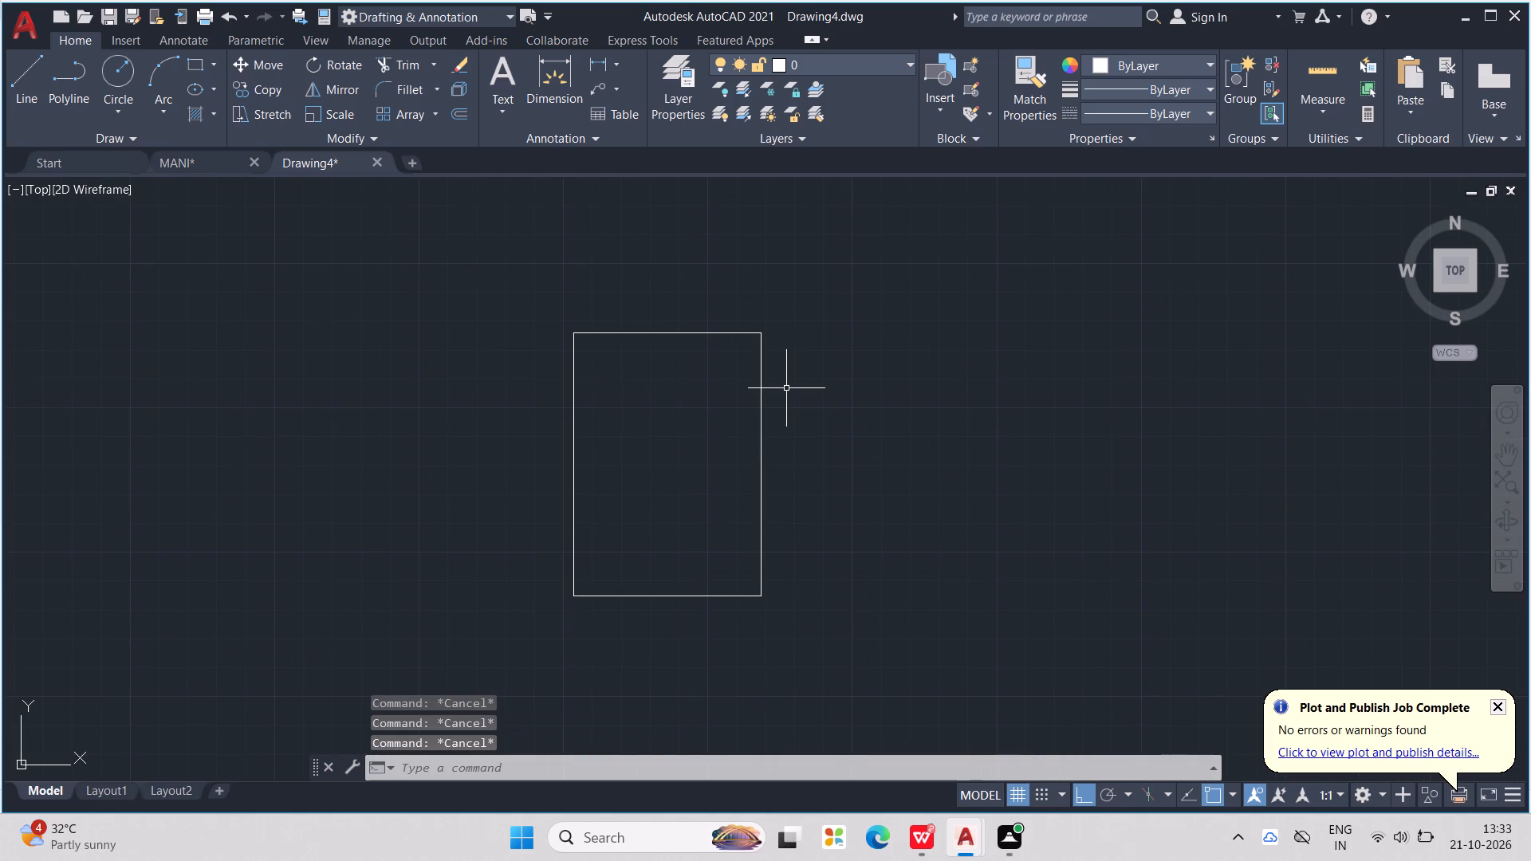
pyautogui.press('Escape')
# Offset all four sides of the rectangle 9" inward to form the wall thickness.
pyautogui.write('OFF')
pyautogui.press('Return')
pyautogui.write('4.5"')
pyautogui.press('BackSpace')
pyautogui.press('BackSpace')
pyautogui.press('BackSpace')
pyautogui.press('BackSpace')
pyautogui.press('BackSpace')
pyautogui.press('BackSpace')
pyautogui.press('BackSpace')
pyautogui.press('BackSpace')
pyautogui.press('BackSpace')
pyautogui.press('BackSpace')
pyautogui.press('BackSpace')
pyautogui.press('BackSpace')
pyautogui.press('BackSpace')
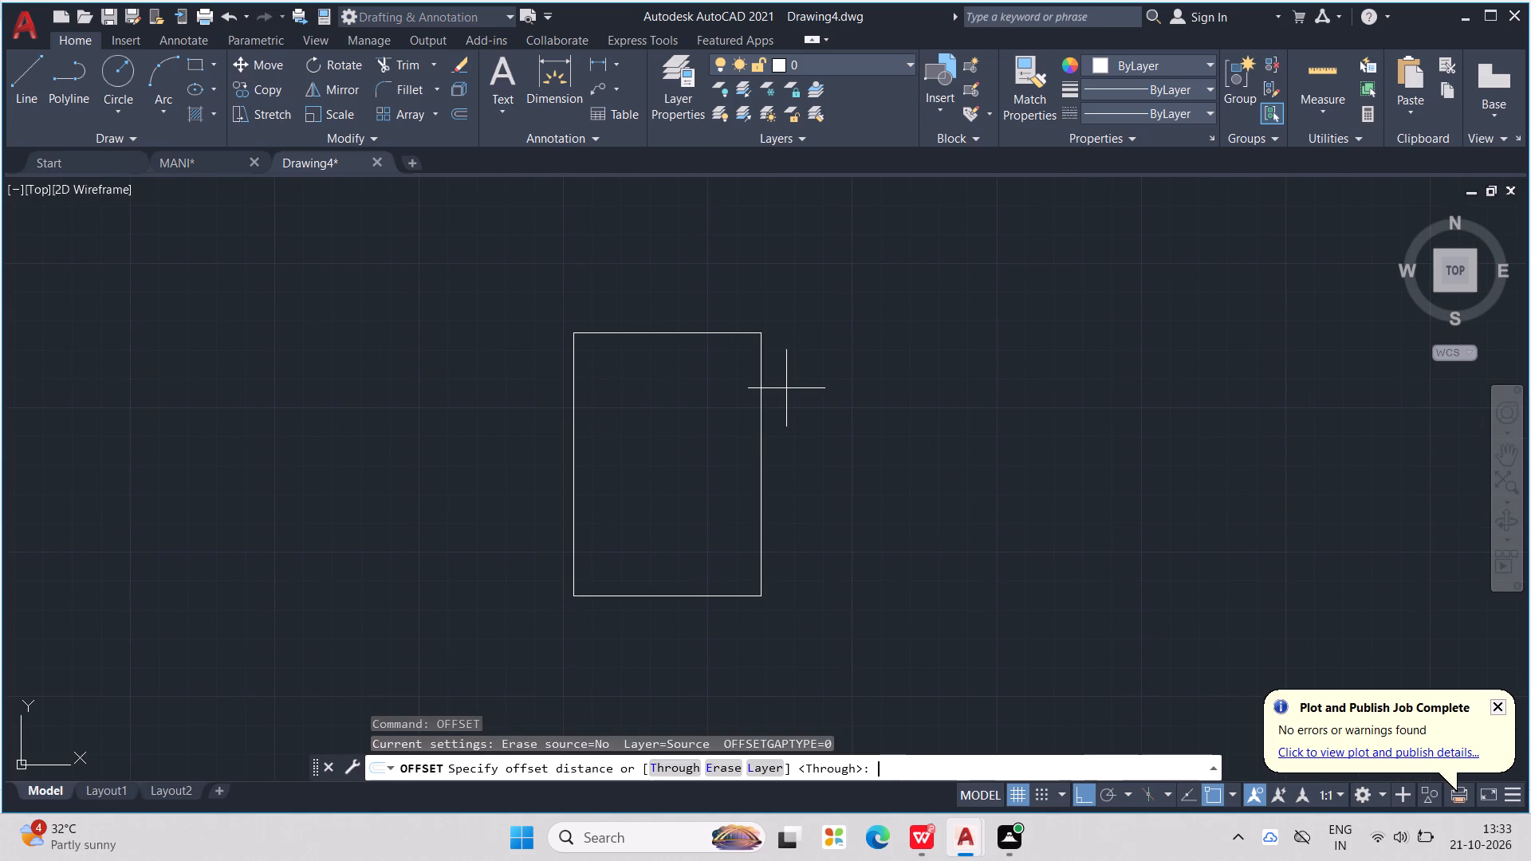
pyautogui.write('9"')
pyautogui.press('Return')
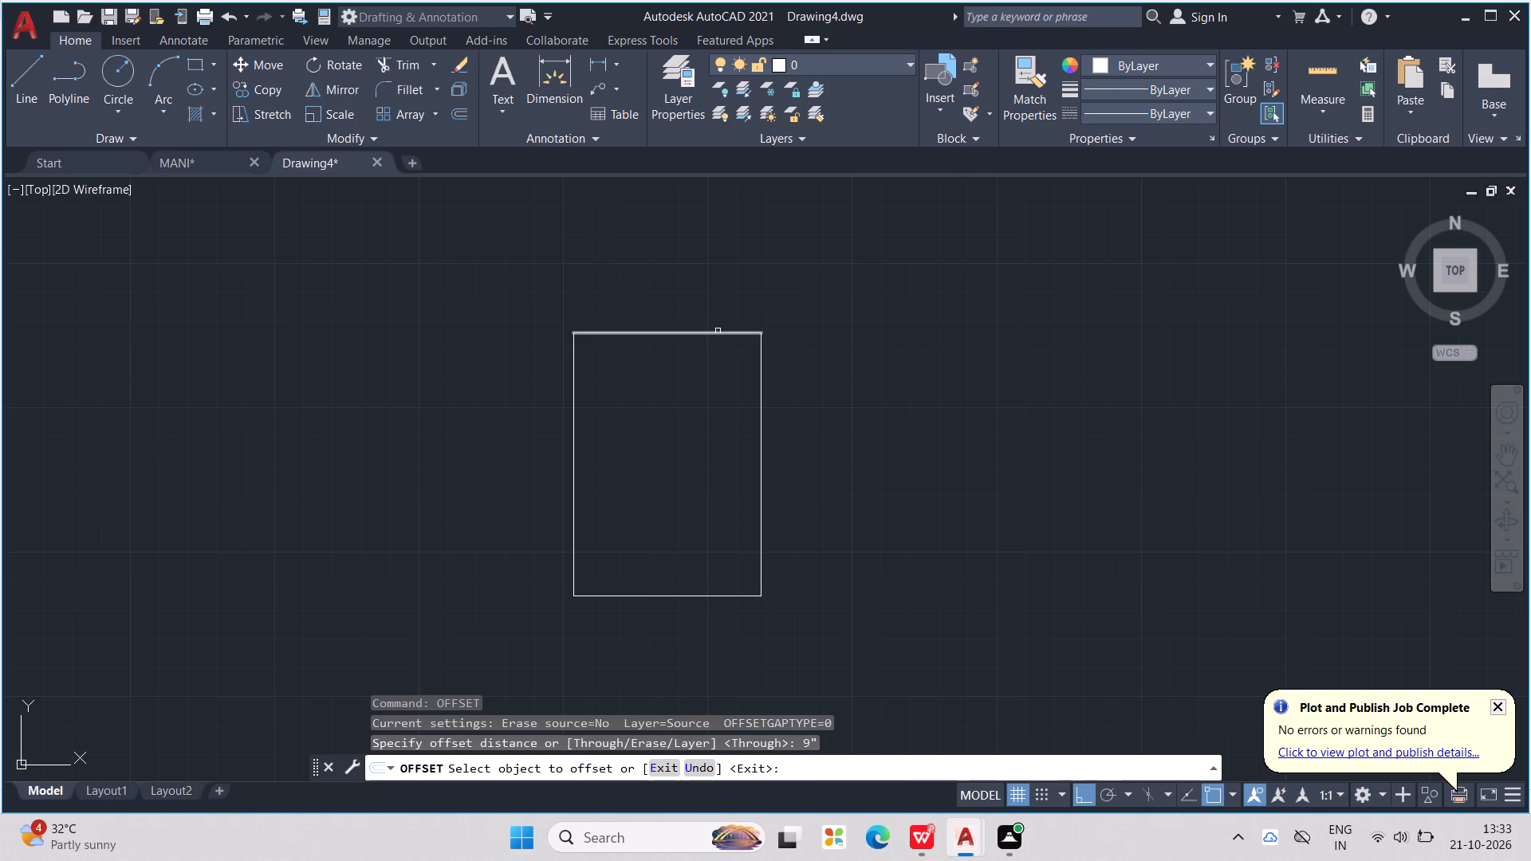
pyautogui.click(692, 332)
pyautogui.click(699, 409)
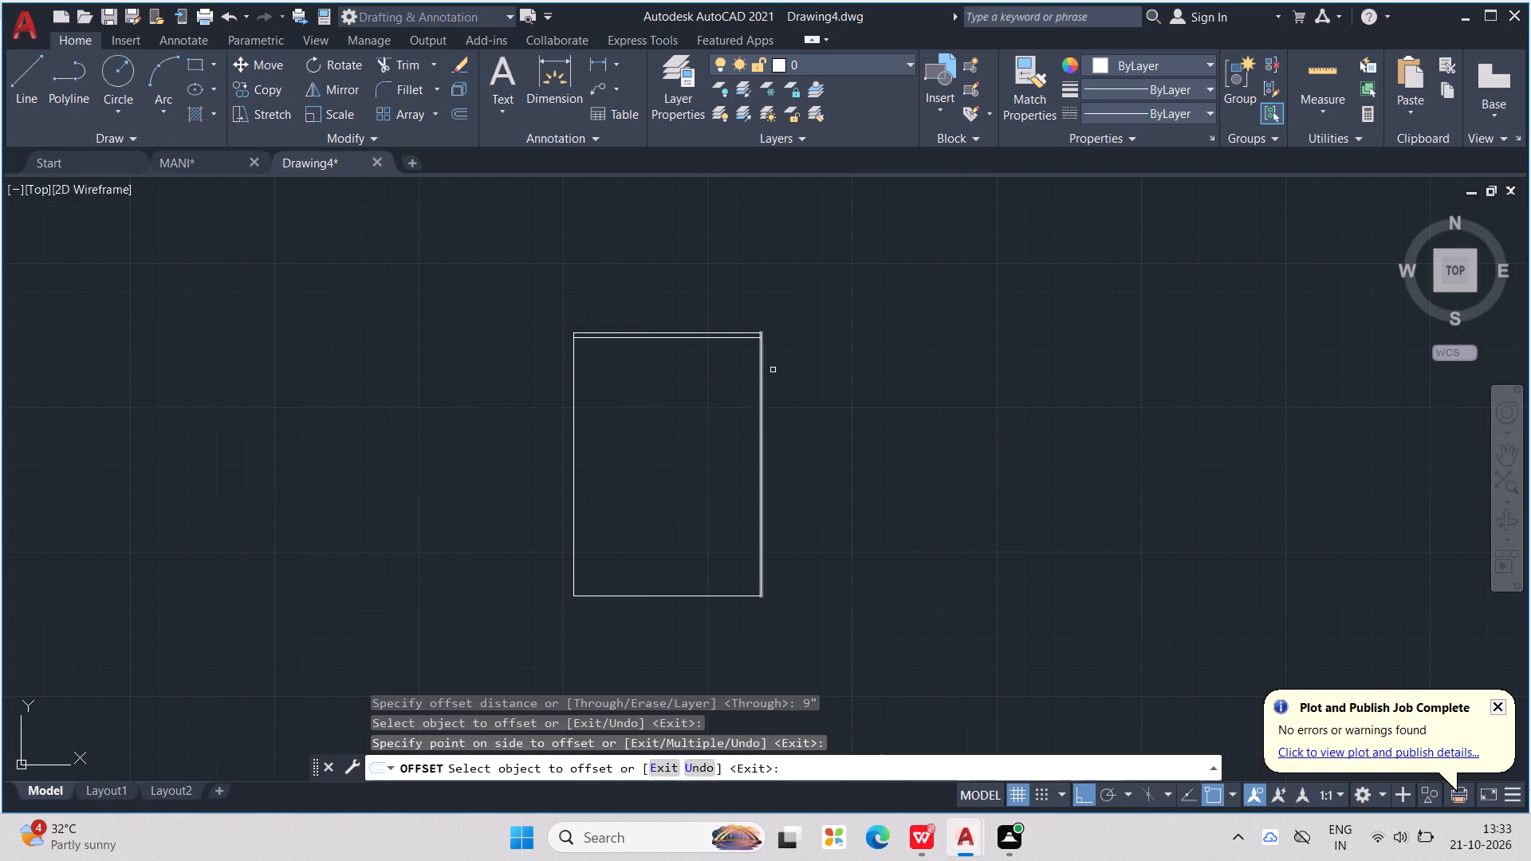
pyautogui.click(762, 388)
pyautogui.click(738, 405)
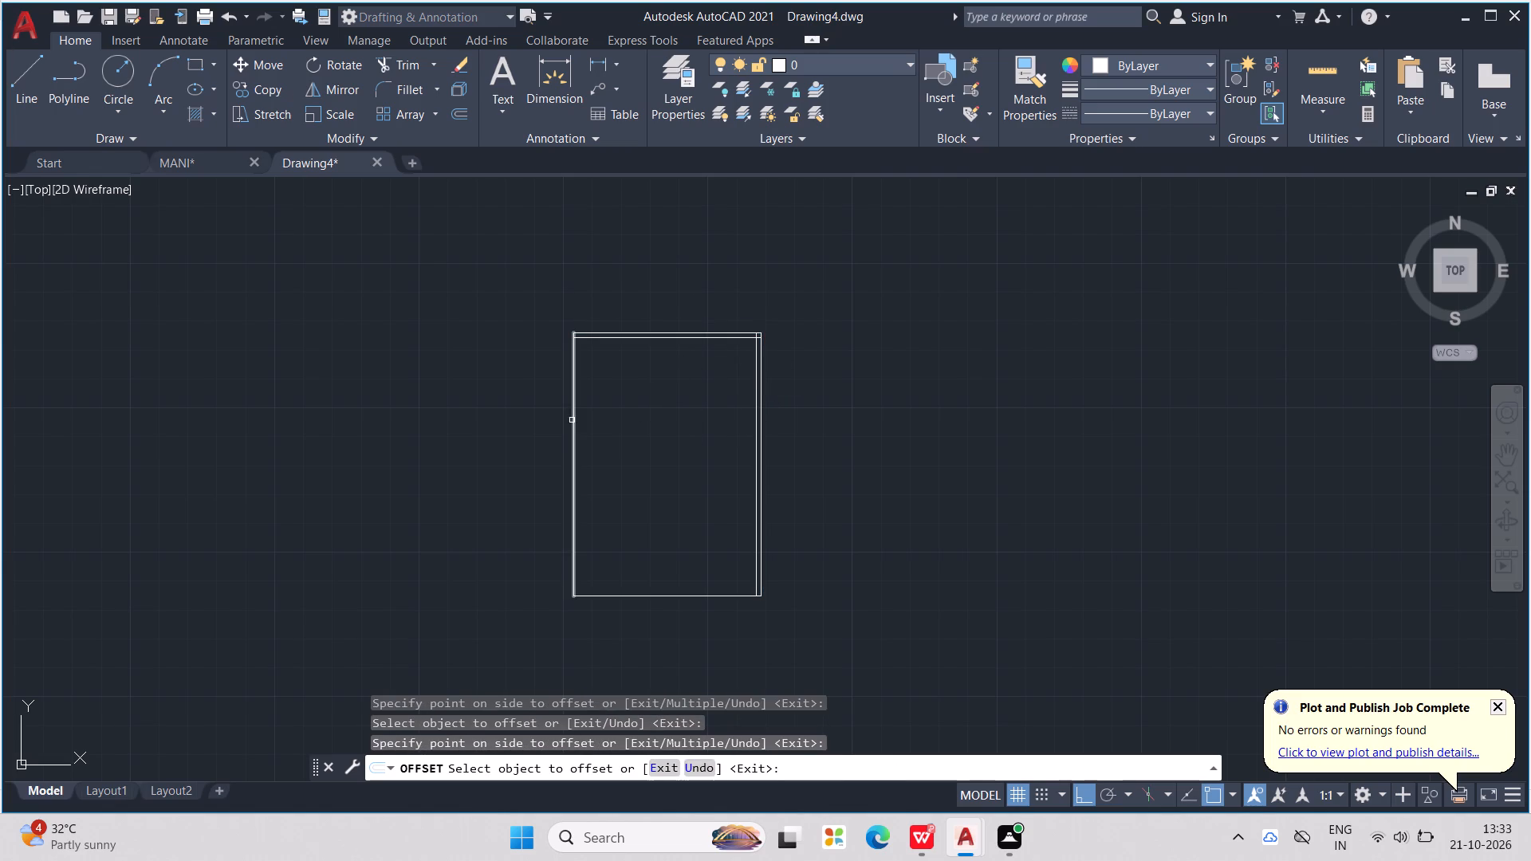
pyautogui.click(570, 421)
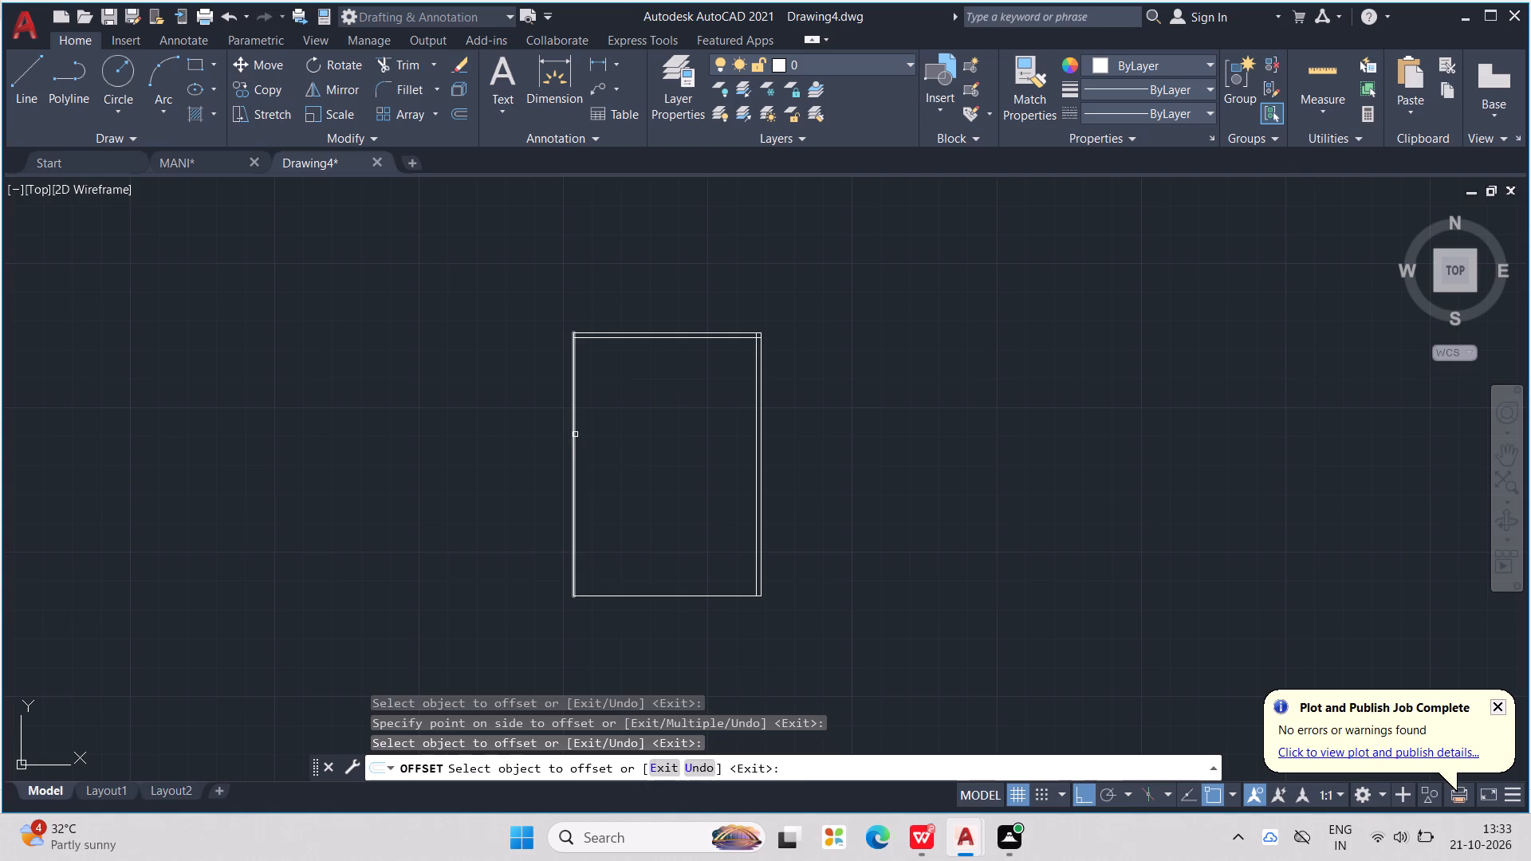
pyautogui.click(575, 435)
pyautogui.click(612, 439)
pyautogui.click(642, 594)
pyautogui.click(642, 564)
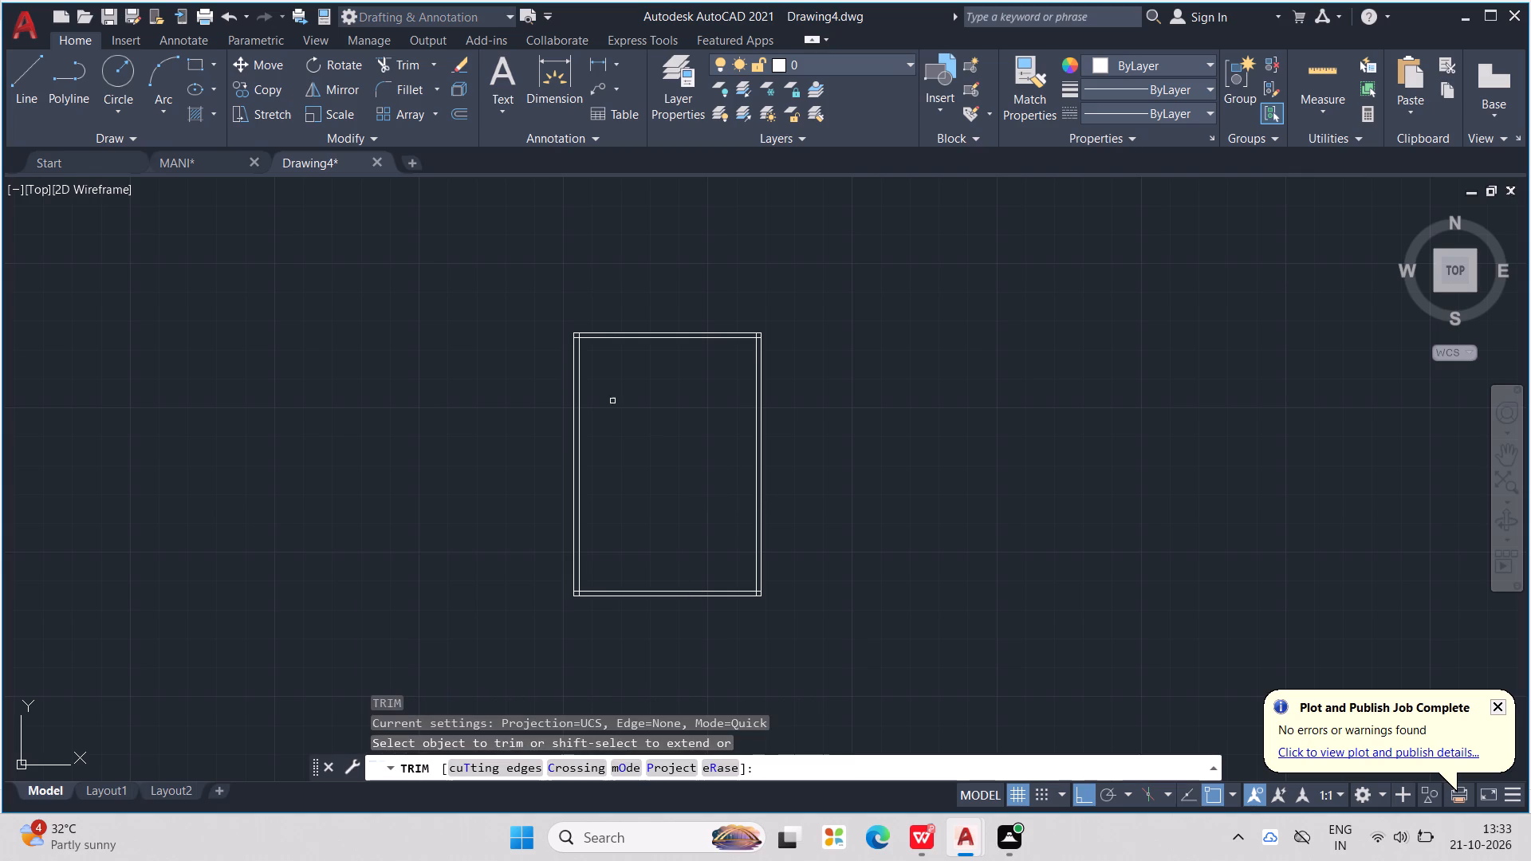
# Trim the overlapping ends of the inner wall lines at the two upper corners of the rectangle.
pyautogui.scroll(2, 557, 360)
pyautogui.scroll(4, 601, 299)
pyautogui.moveTo(616, 308); pyautogui.dragTo(583, 364)
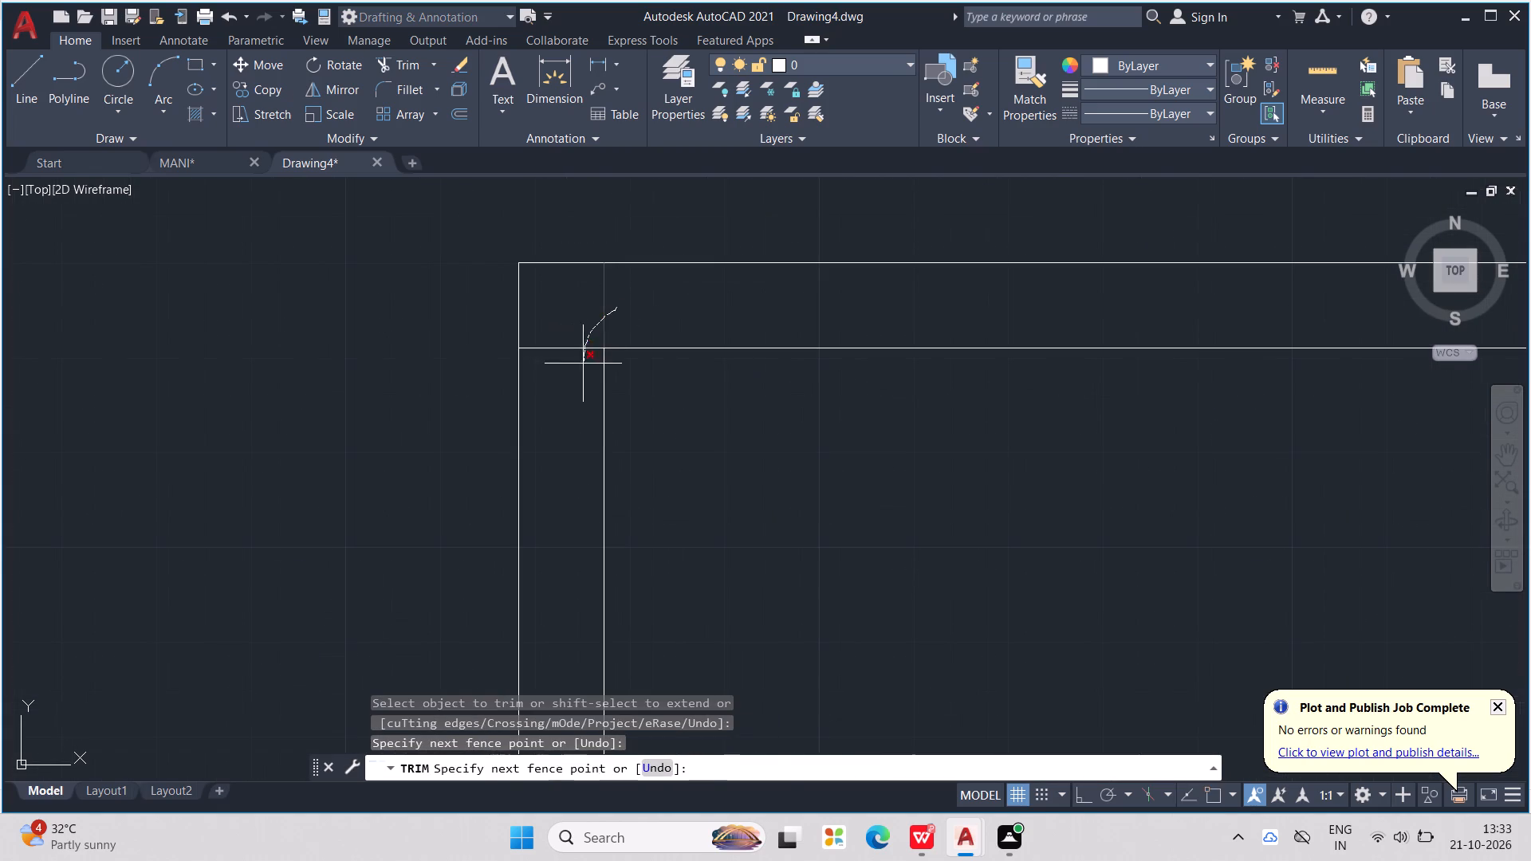
pyautogui.moveTo(583, 364); pyautogui.dragTo(581, 377)
pyautogui.scroll(-5, 581, 377)
pyautogui.scroll(4, 877, 356)
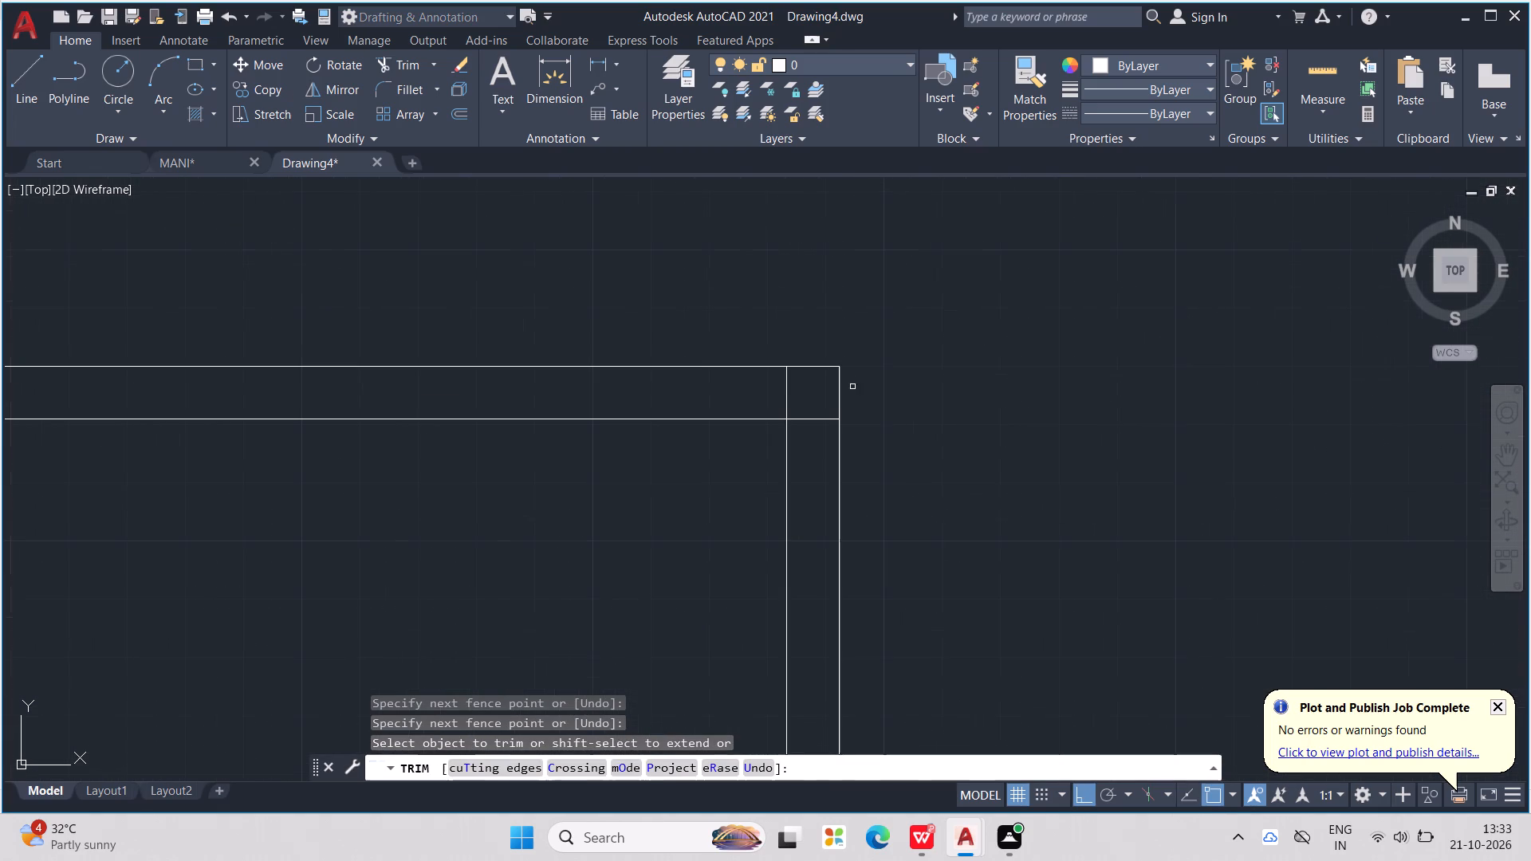
pyautogui.moveTo(771, 393); pyautogui.dragTo(809, 438)
pyautogui.scroll(-6, 811, 427)
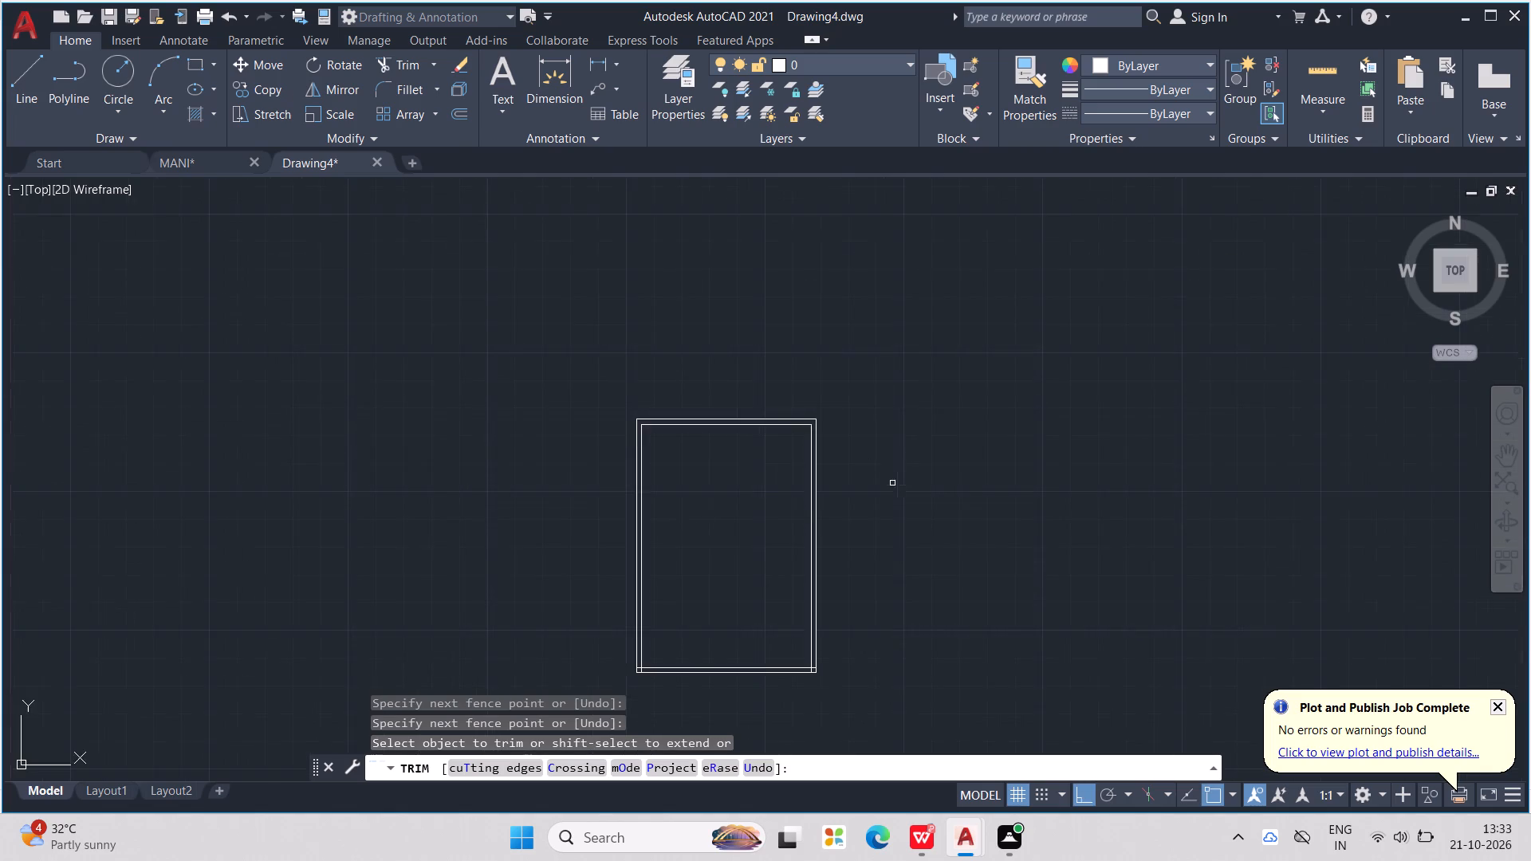
# Trim the overlapping ends of the inner wall lines at the two lower corners of the rectangle.
pyautogui.moveTo(901, 492); pyautogui.dragTo(930, 310, button='middle')
pyautogui.scroll(5, 846, 479)
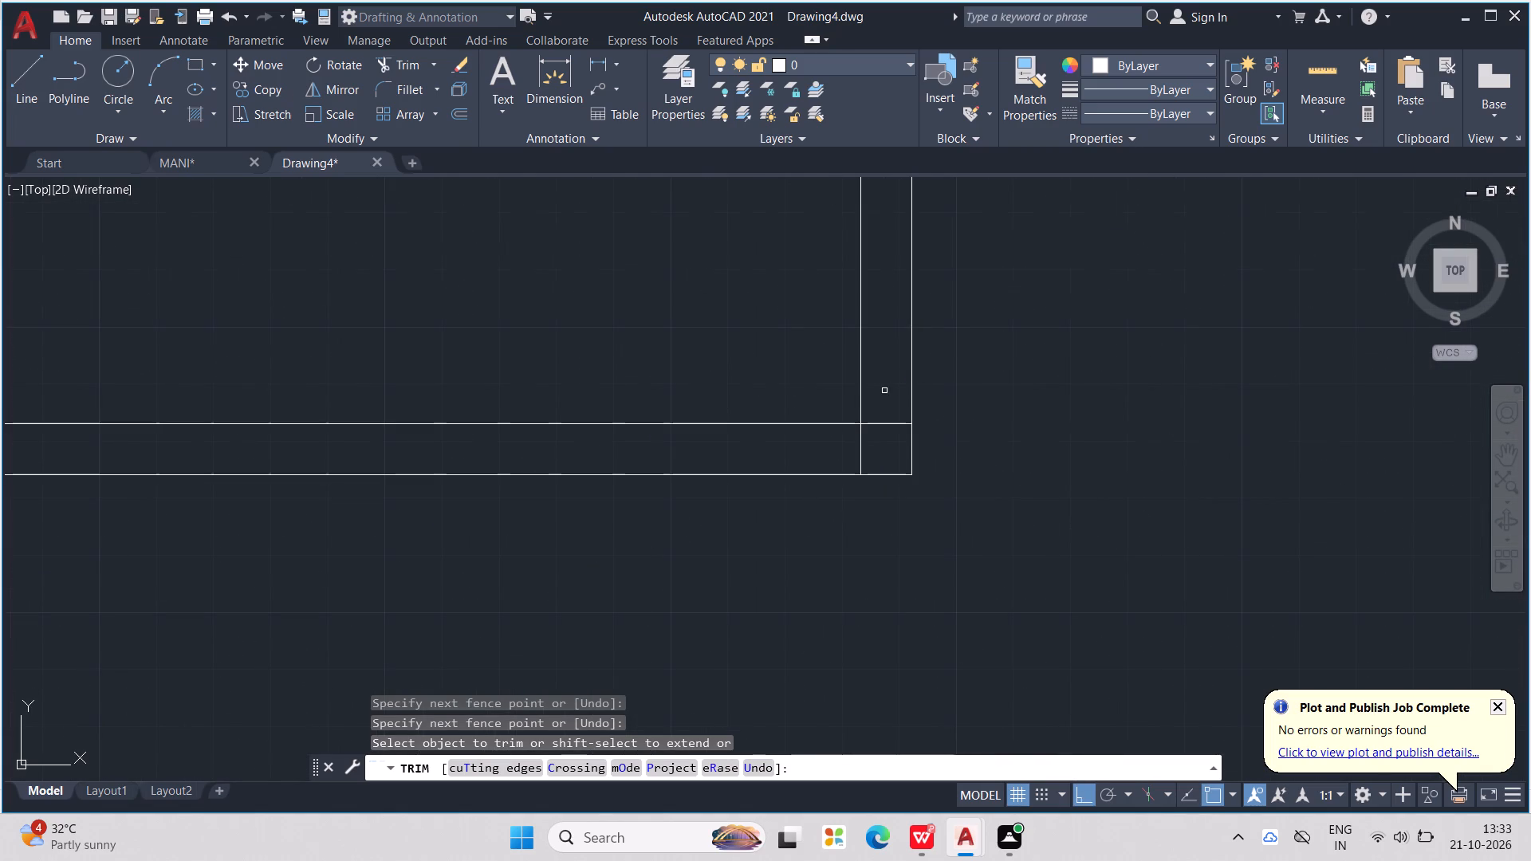
pyautogui.moveTo(884, 391); pyautogui.dragTo(837, 455)
pyautogui.moveTo(840, 448); pyautogui.dragTo(1530, 446, button='middle')
pyautogui.scroll(-3, 628, 572)
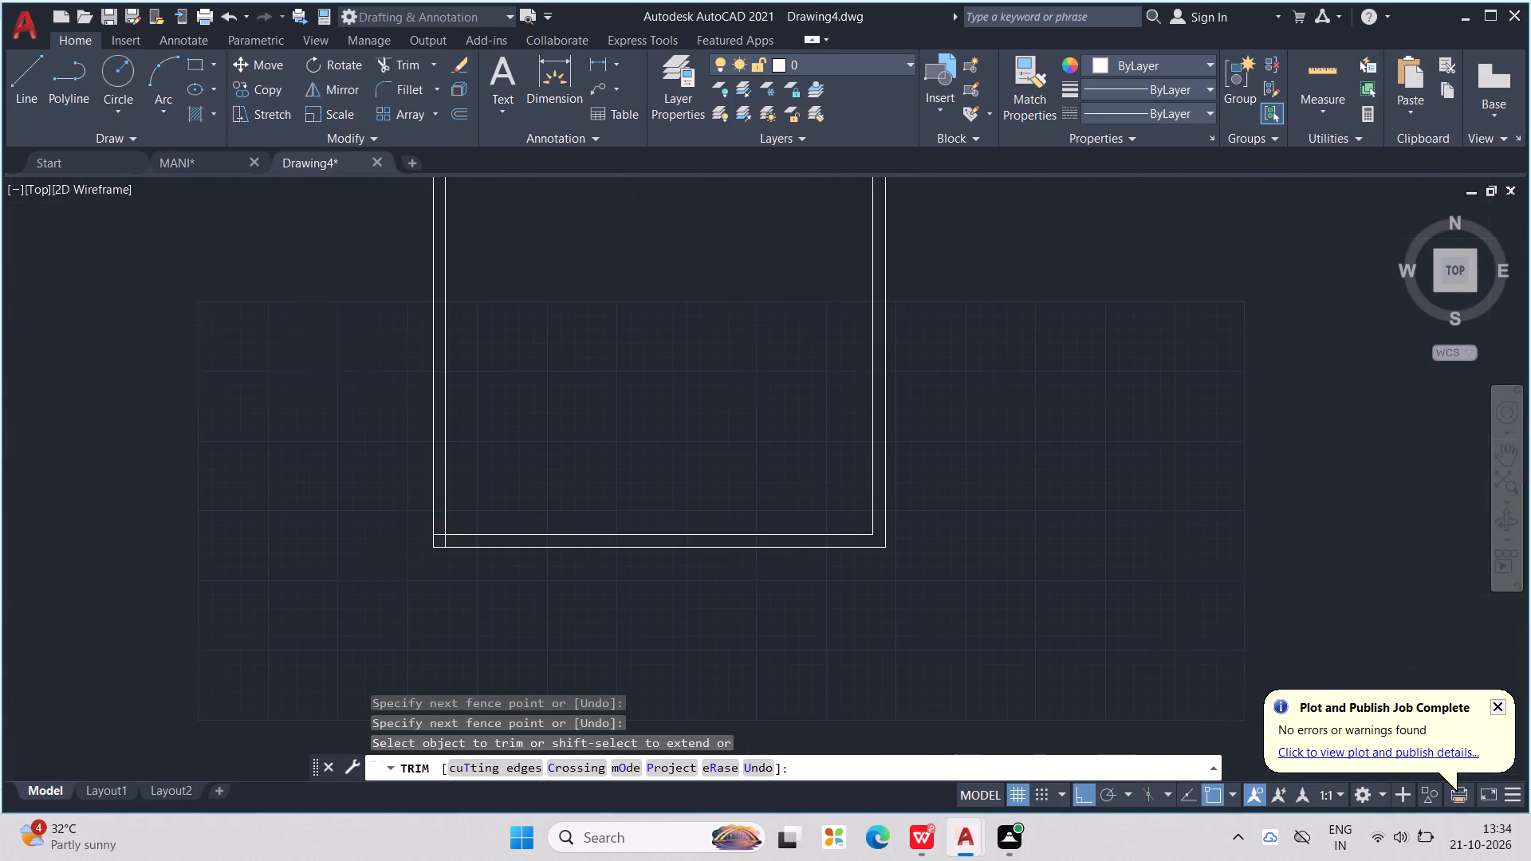
pyautogui.scroll(1, 372, 529)
pyautogui.scroll(2, 458, 529)
pyautogui.moveTo(486, 537); pyautogui.dragTo(506, 584)
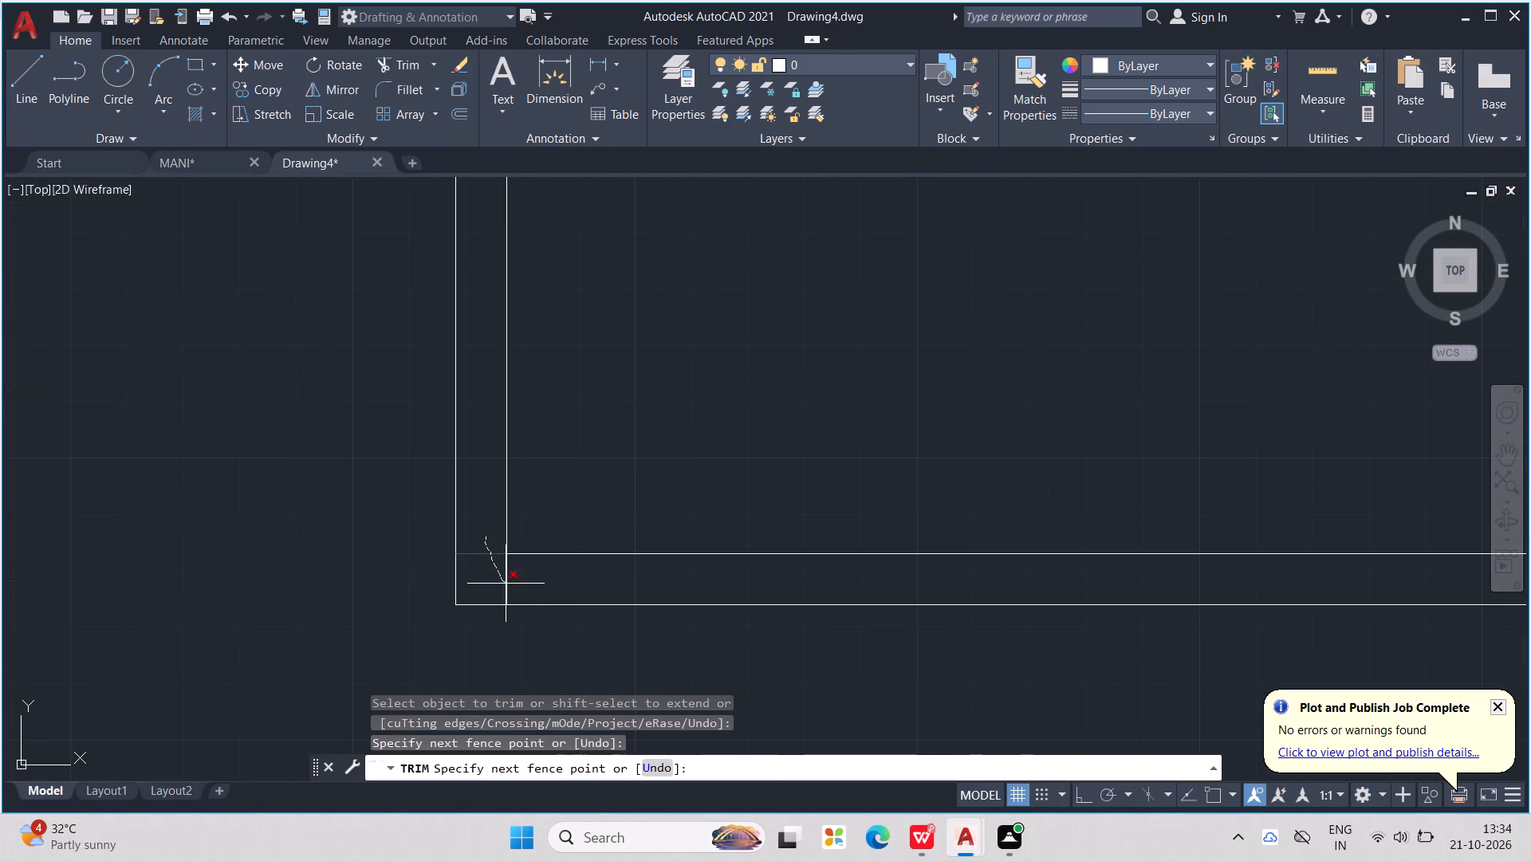
pyautogui.moveTo(506, 584); pyautogui.dragTo(545, 592)
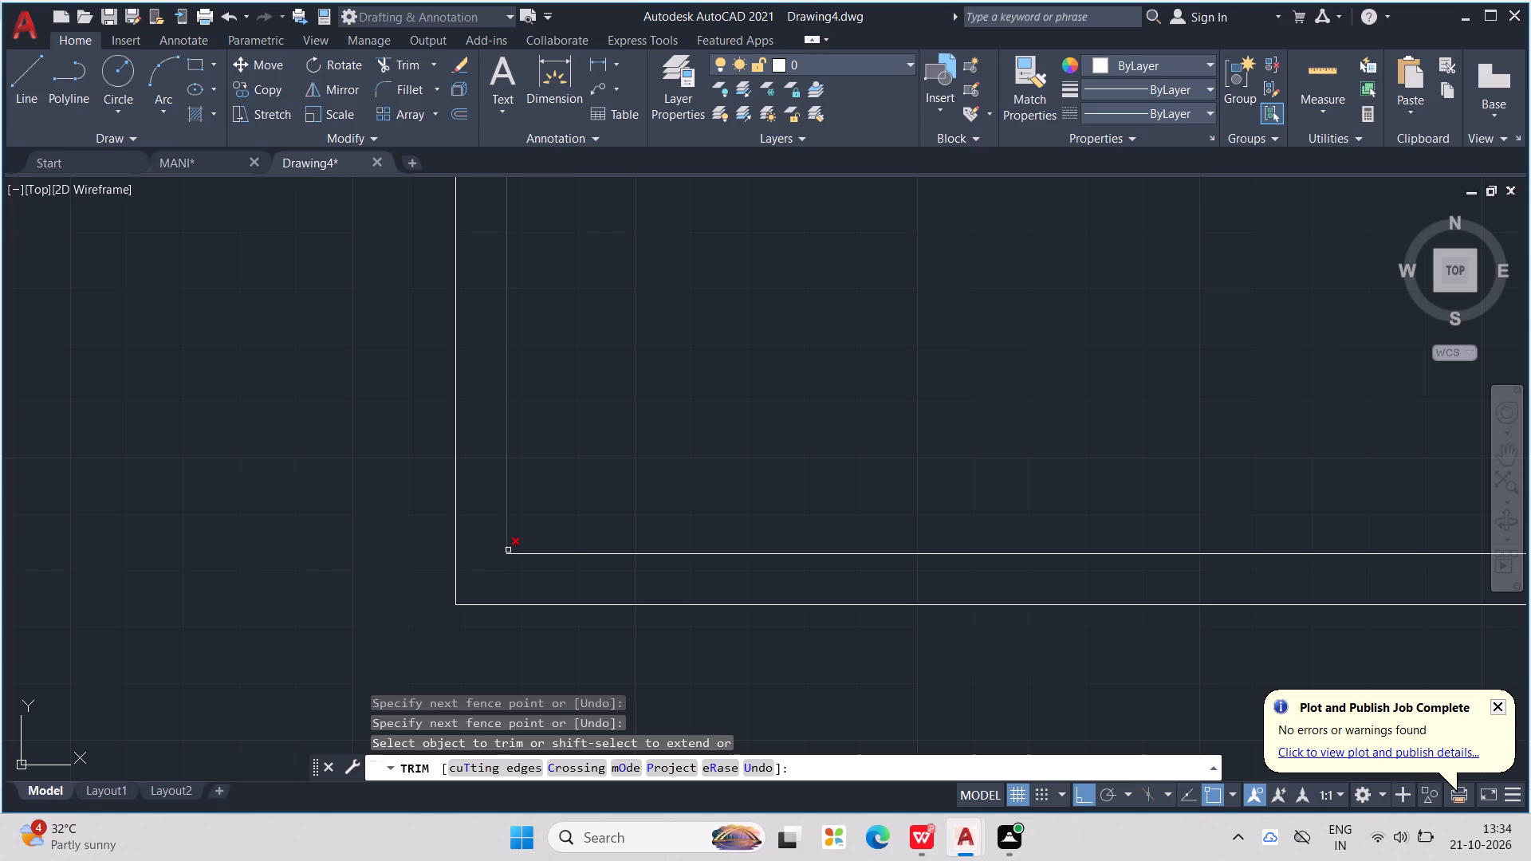
pyautogui.moveTo(463, 536); pyautogui.dragTo(462, 580, button='middle')
pyautogui.press('Escape')
pyautogui.press('Escape')
pyautogui.press('Escape')
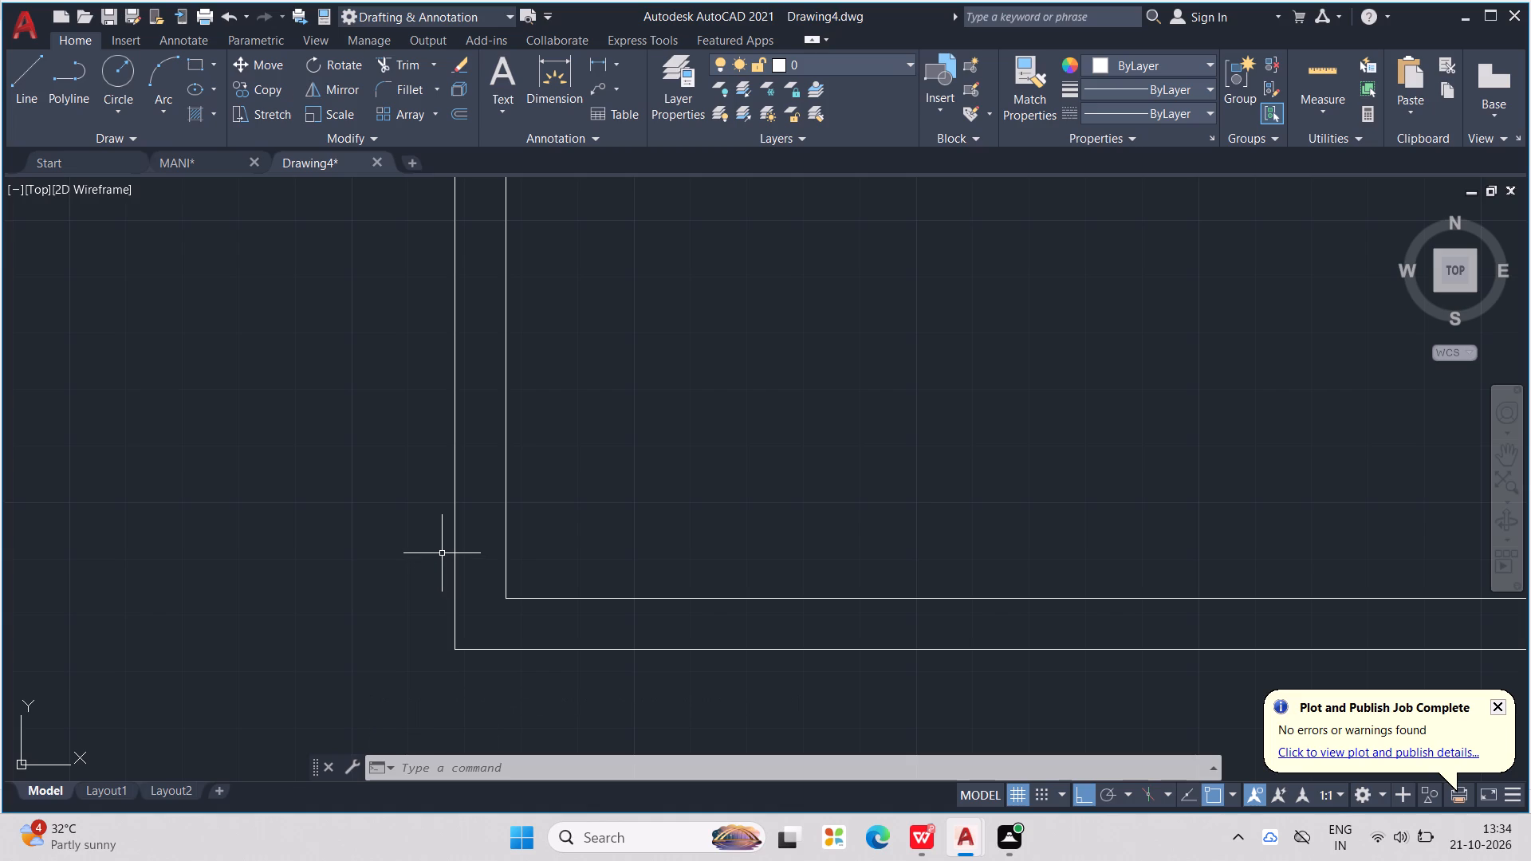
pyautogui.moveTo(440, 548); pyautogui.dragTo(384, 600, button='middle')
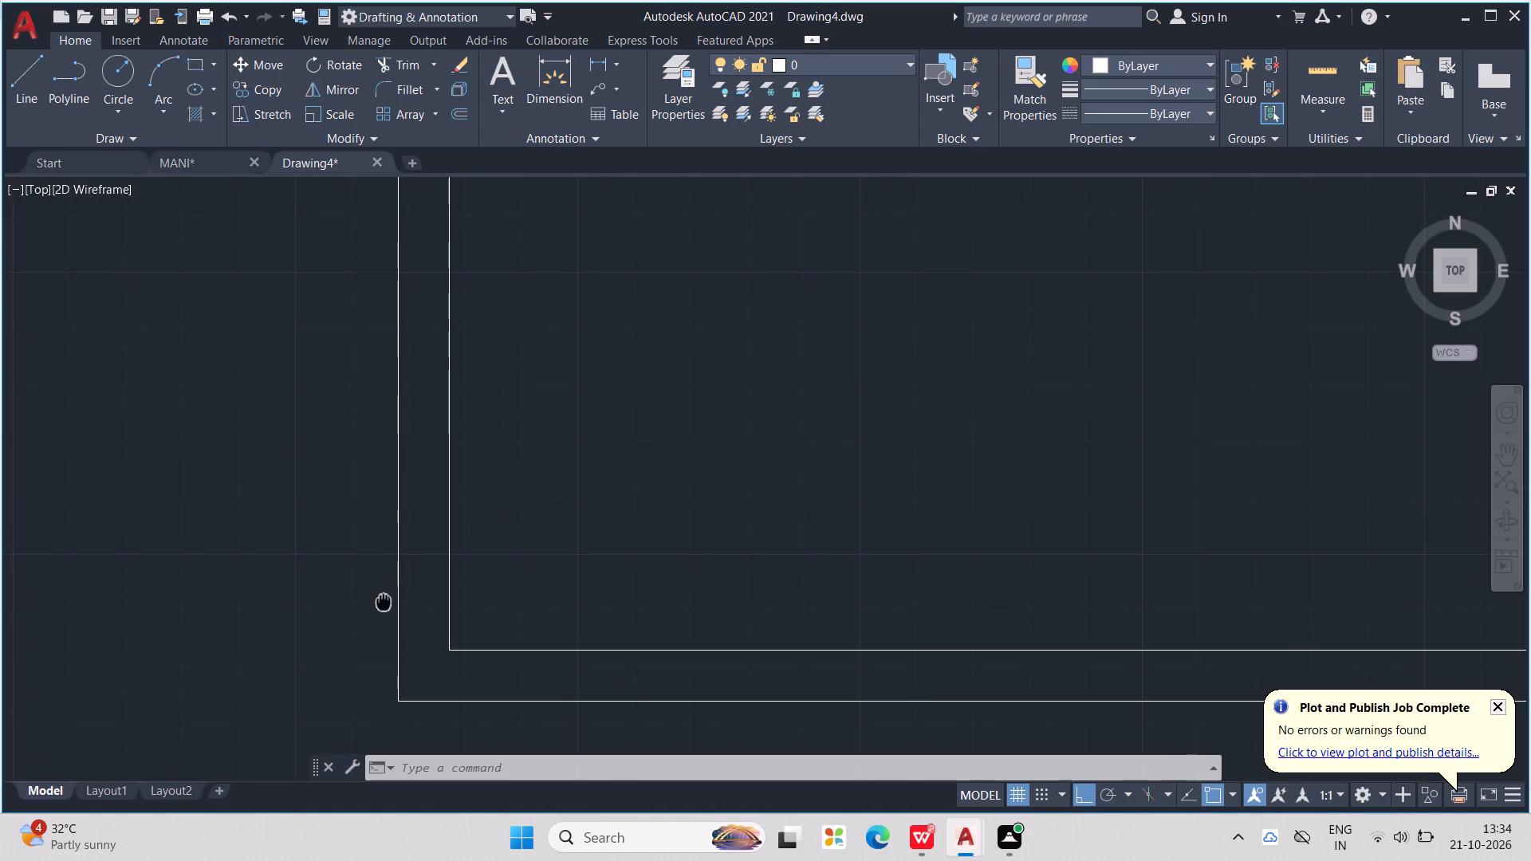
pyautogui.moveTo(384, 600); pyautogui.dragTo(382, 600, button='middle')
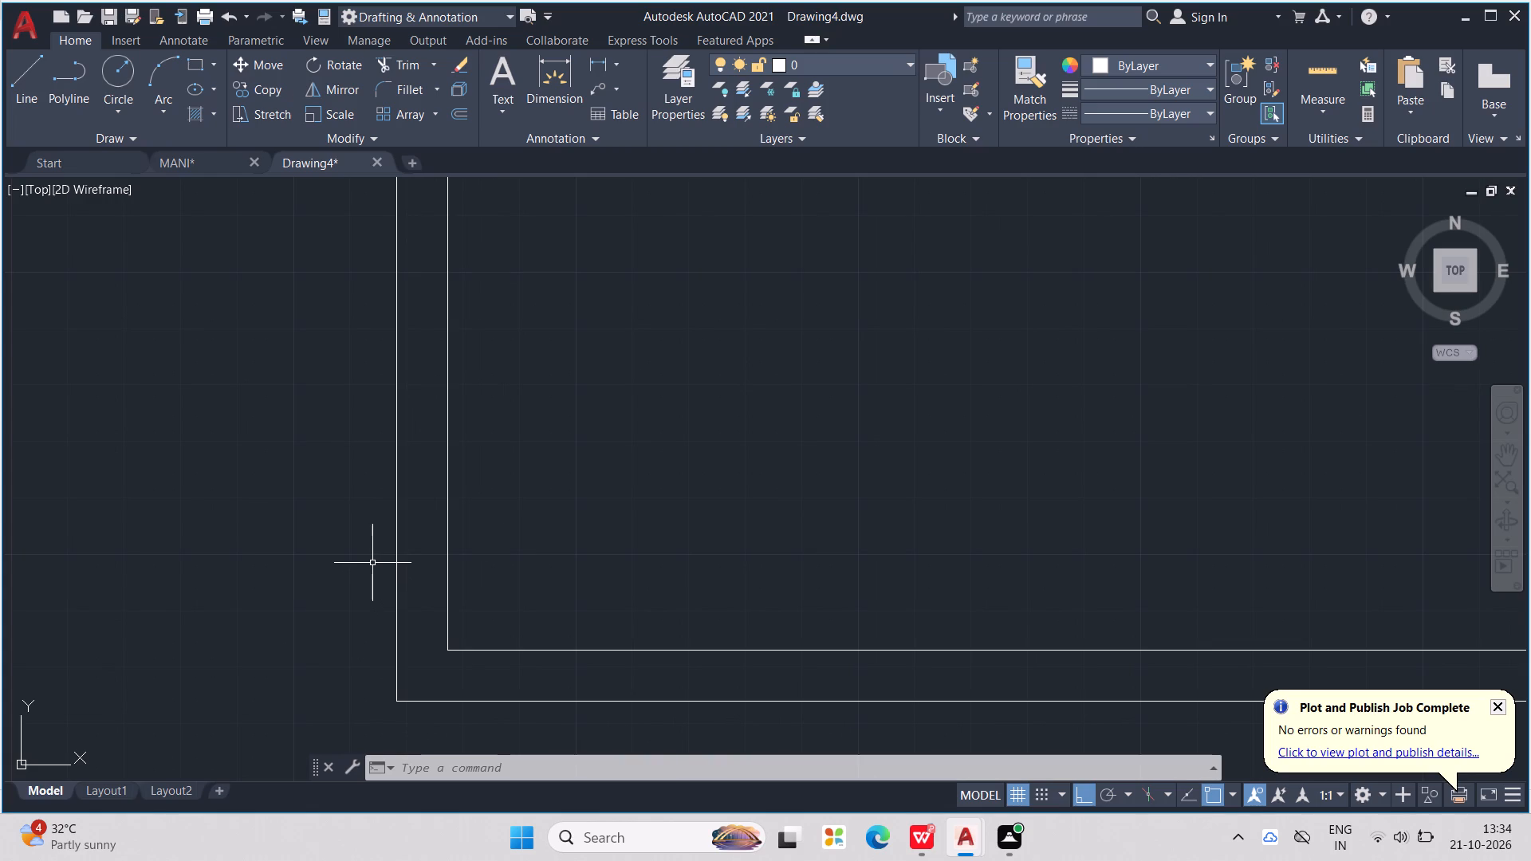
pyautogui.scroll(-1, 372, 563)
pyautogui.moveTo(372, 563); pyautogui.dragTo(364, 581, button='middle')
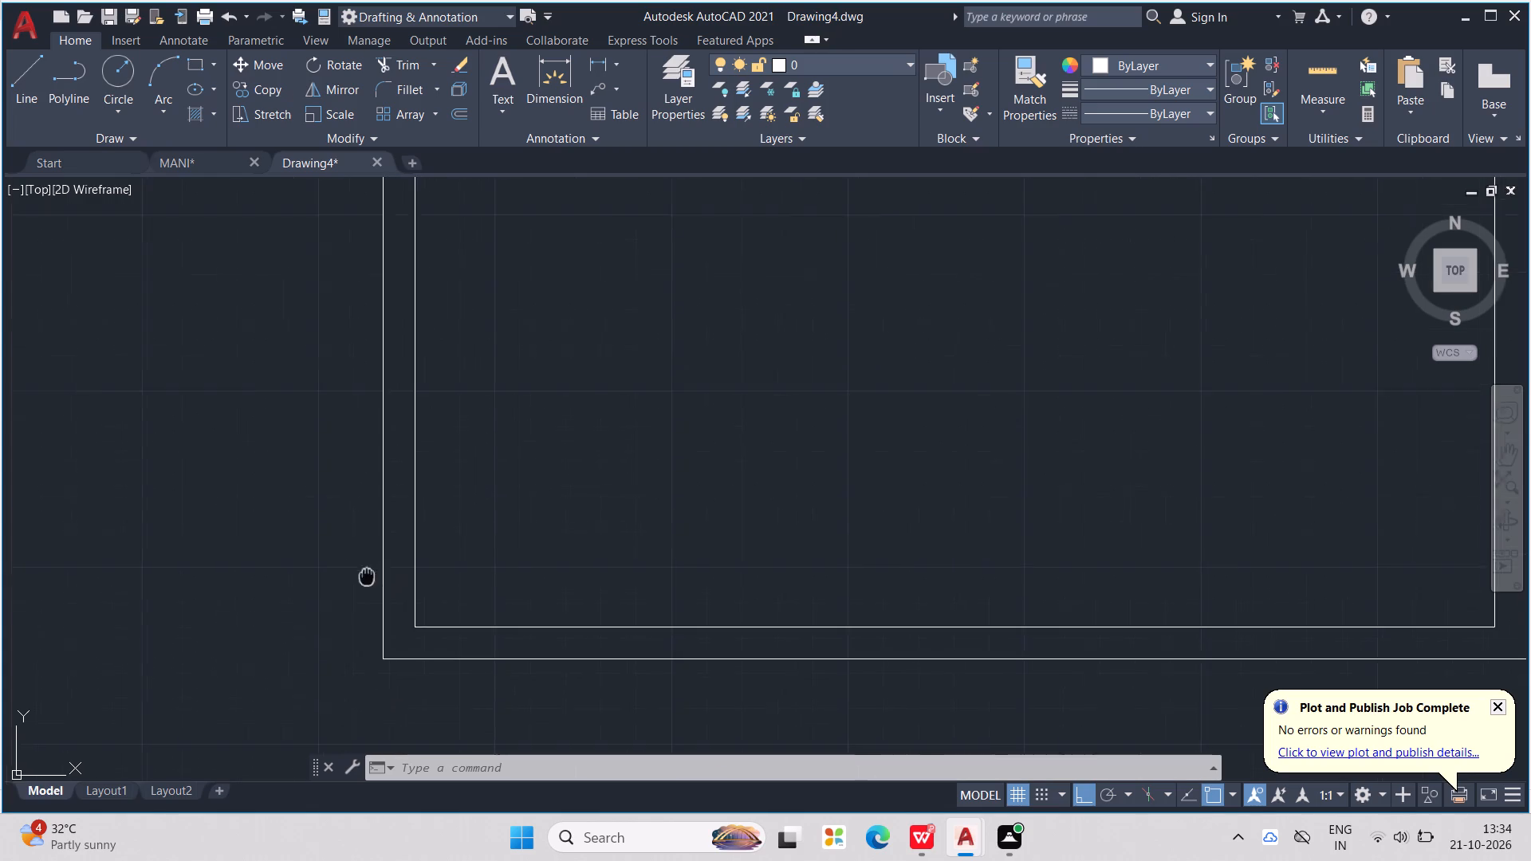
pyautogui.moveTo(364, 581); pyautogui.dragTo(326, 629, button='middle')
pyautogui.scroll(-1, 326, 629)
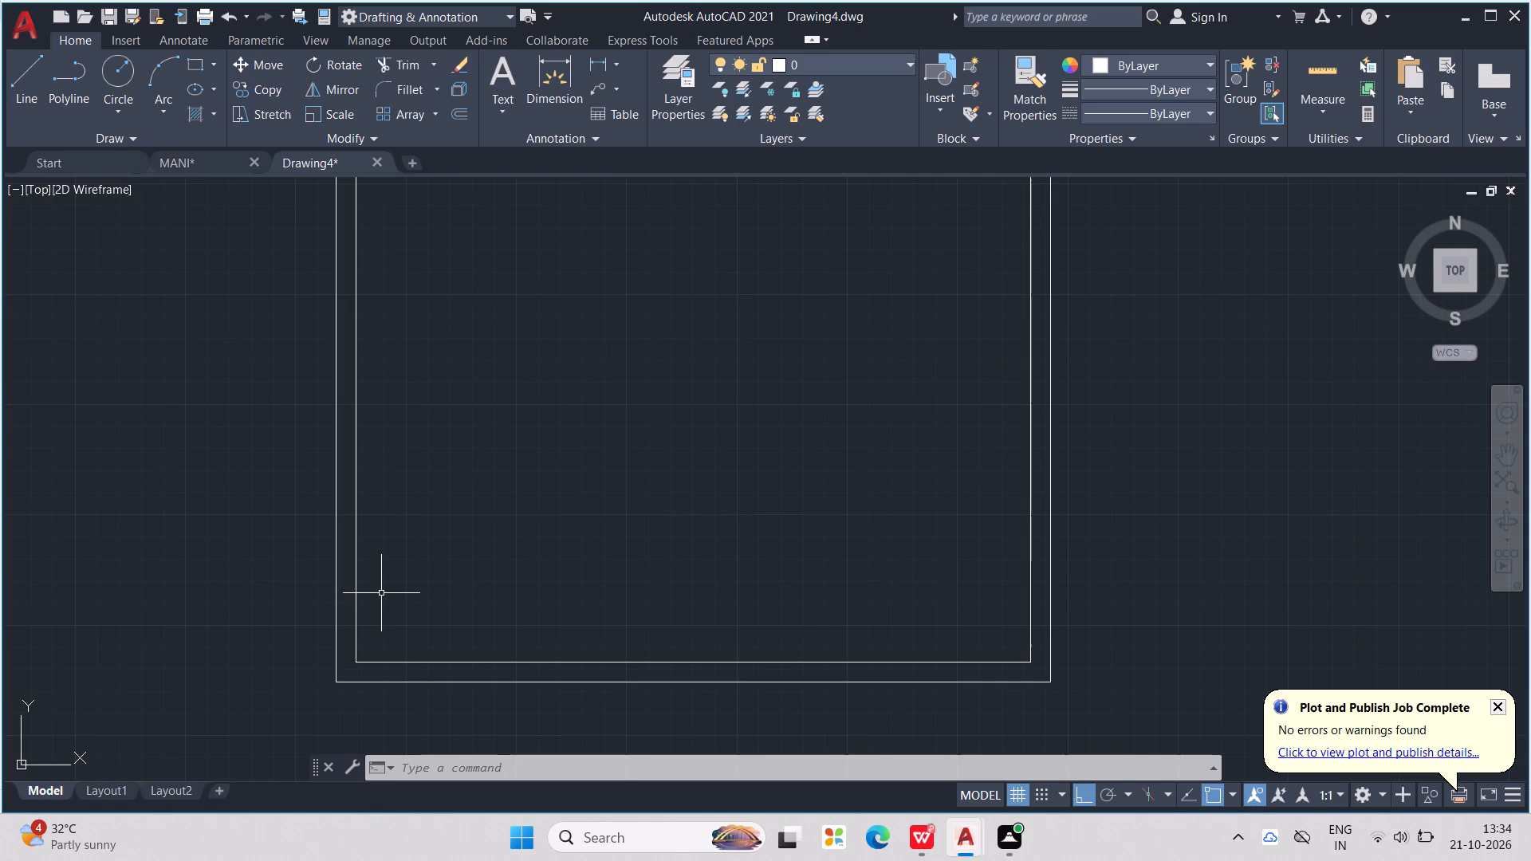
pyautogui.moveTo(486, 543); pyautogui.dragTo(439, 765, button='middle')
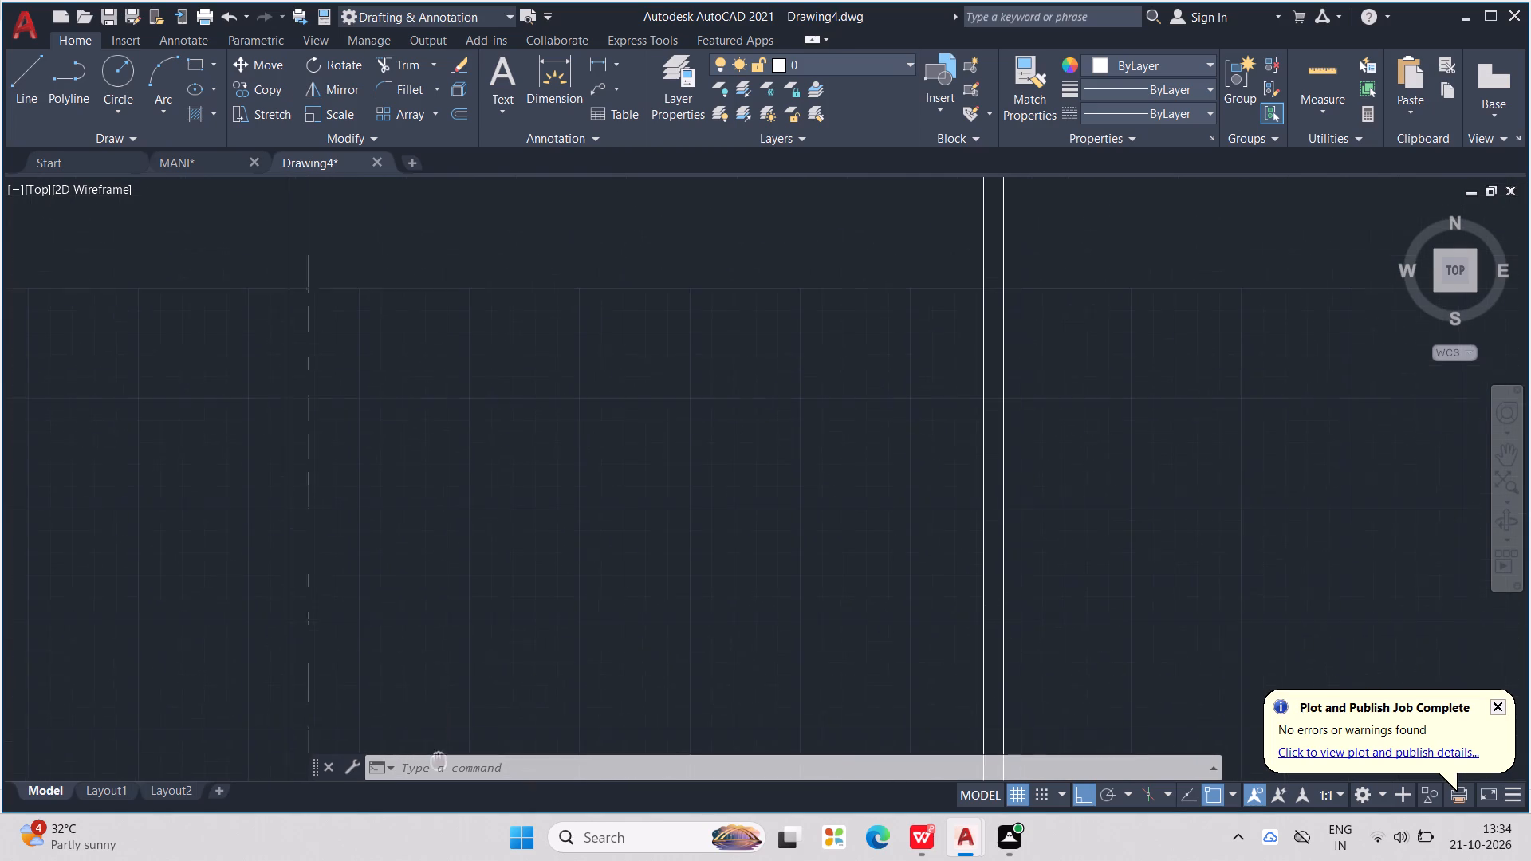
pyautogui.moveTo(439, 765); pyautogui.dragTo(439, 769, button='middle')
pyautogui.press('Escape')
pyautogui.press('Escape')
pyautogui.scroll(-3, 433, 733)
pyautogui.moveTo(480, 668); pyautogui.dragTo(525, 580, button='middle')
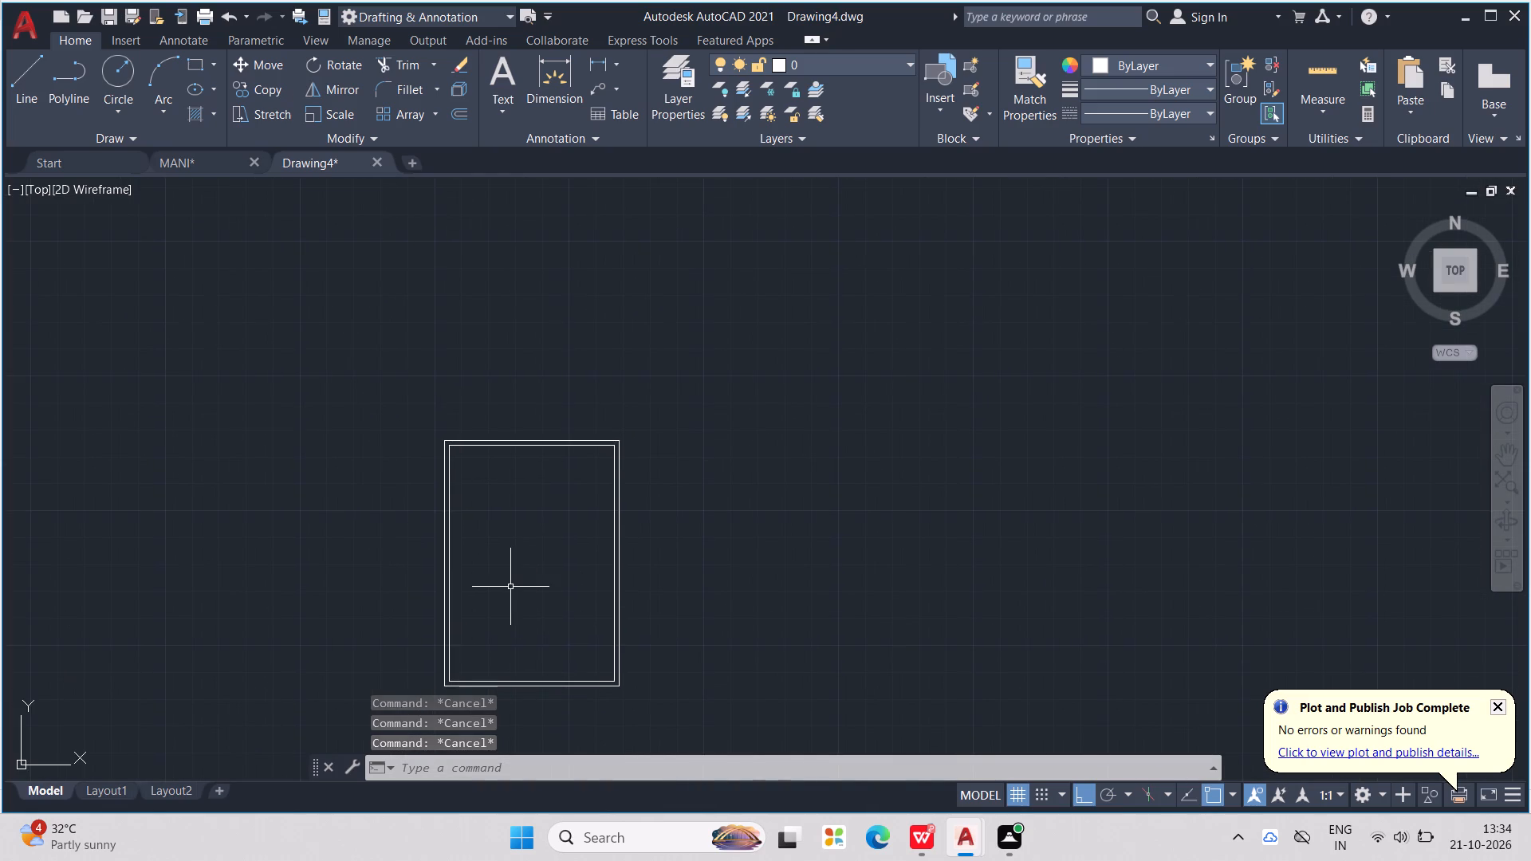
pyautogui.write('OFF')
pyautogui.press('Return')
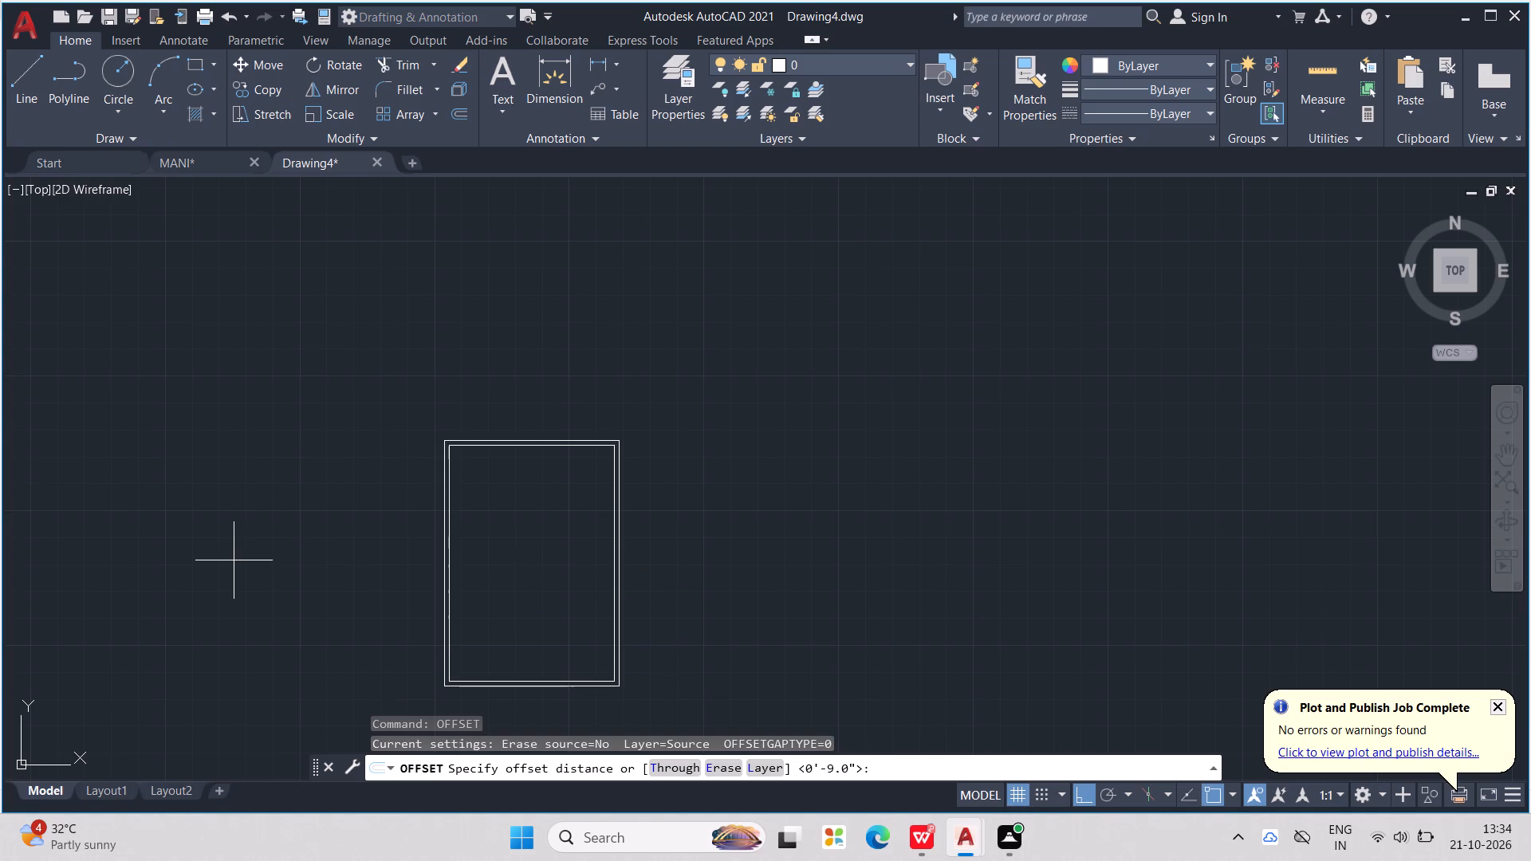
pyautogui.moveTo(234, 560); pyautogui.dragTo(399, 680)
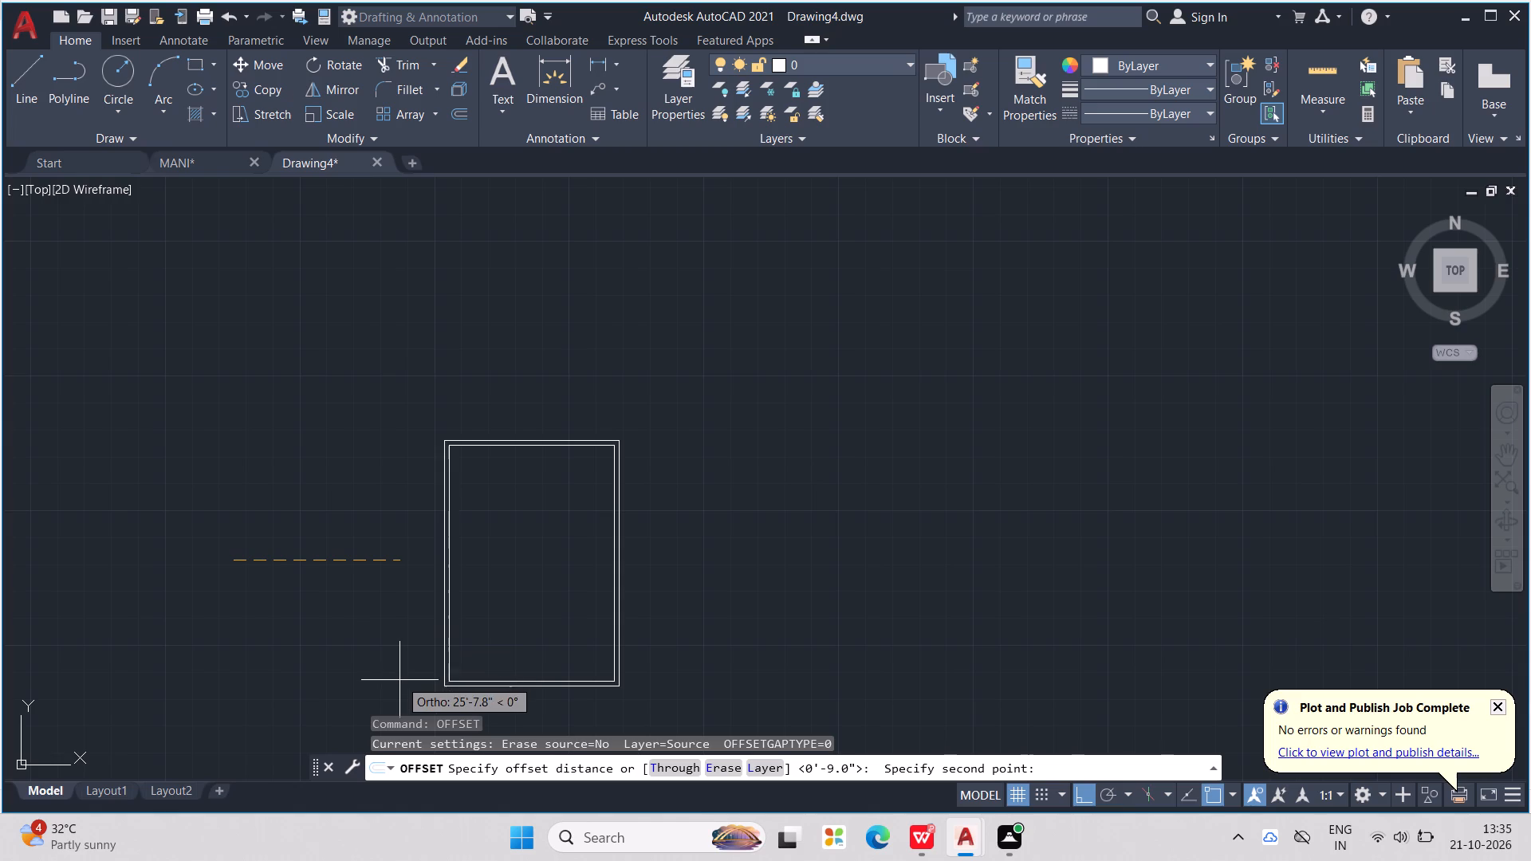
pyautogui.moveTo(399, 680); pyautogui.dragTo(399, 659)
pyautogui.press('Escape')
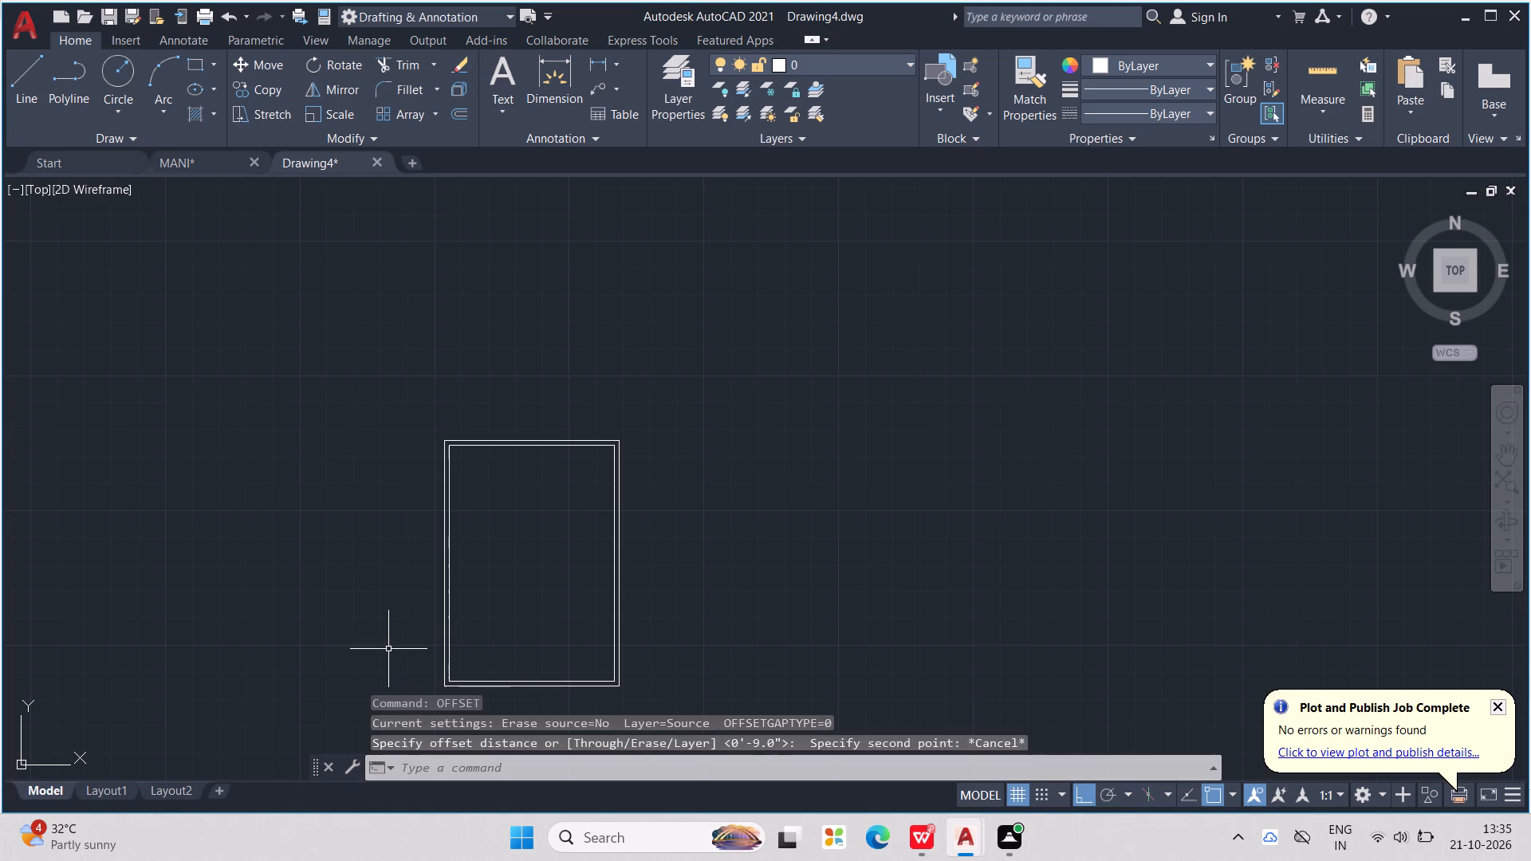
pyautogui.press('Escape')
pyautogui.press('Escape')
# Offset the inner line of the left wall 9' toward the inside of the rectangle.
pyautogui.write('OFF')
pyautogui.press('Return')
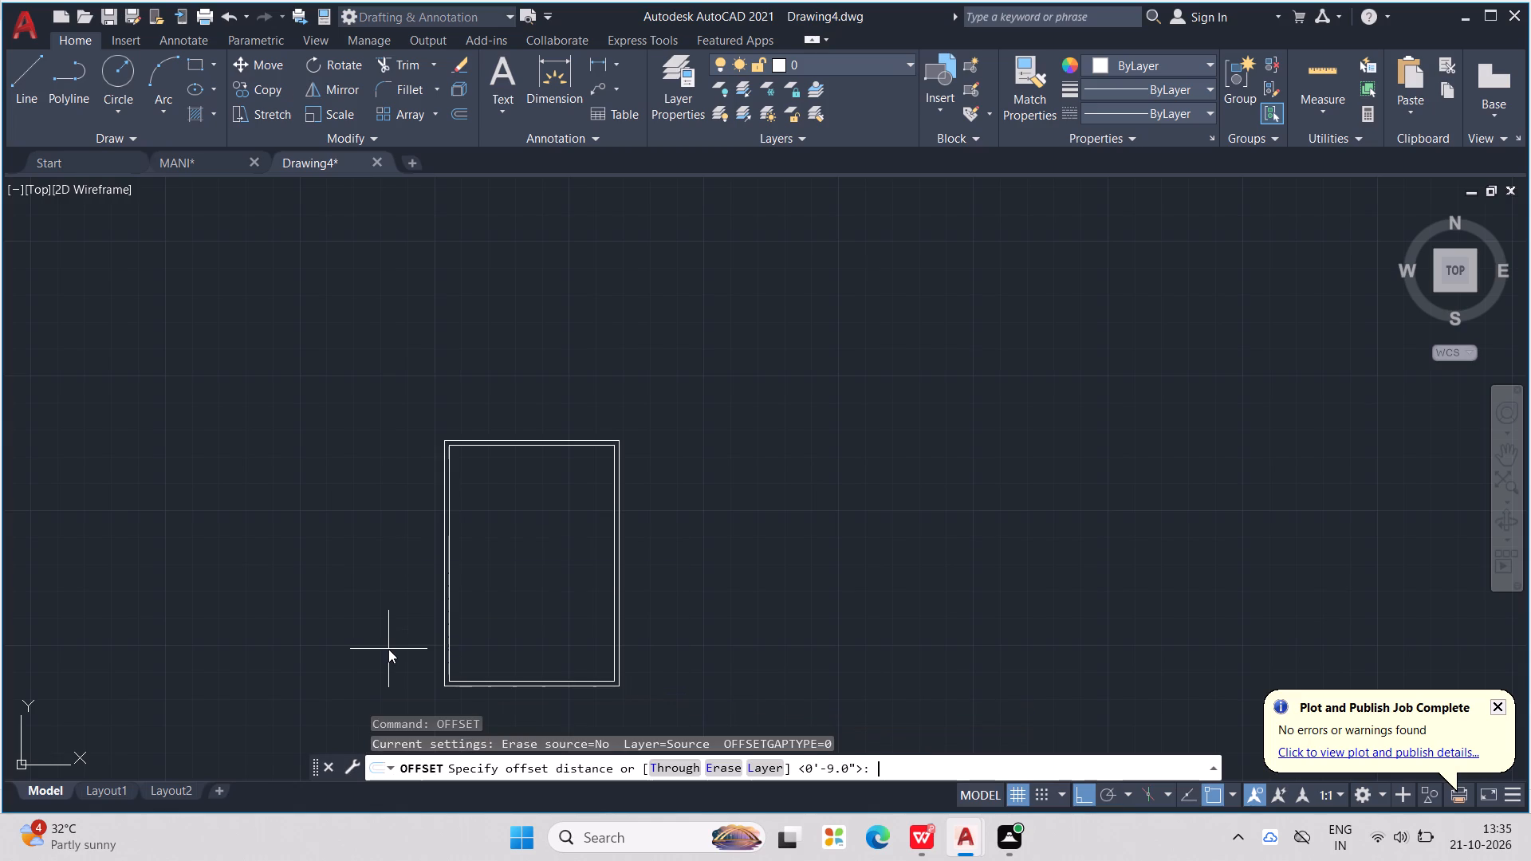
pyautogui.write("9'")
pyautogui.press('Return')
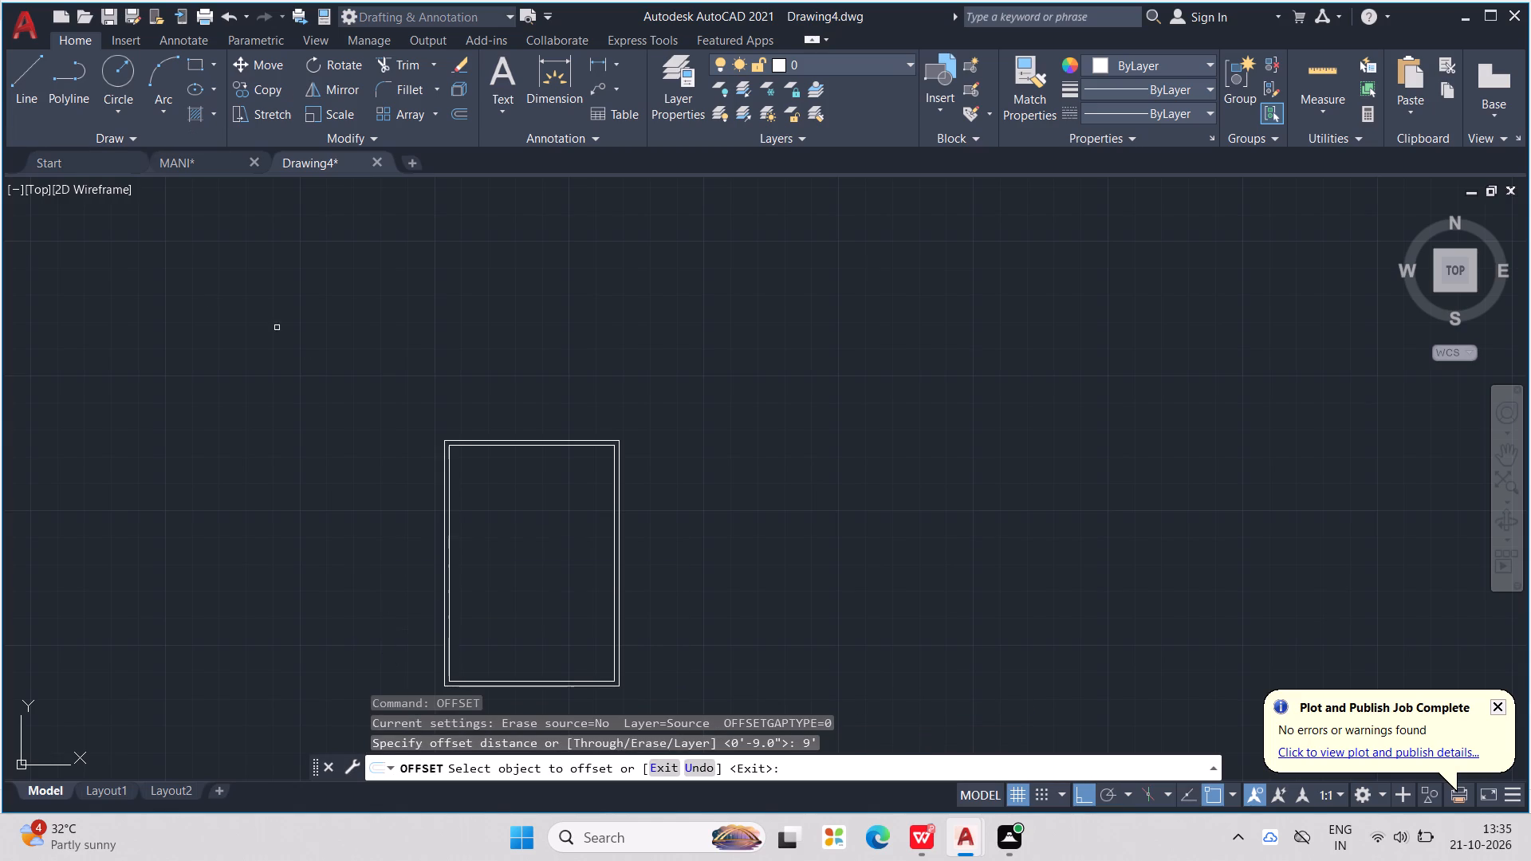
pyautogui.click(451, 490)
pyautogui.click(535, 493)
# Offset the new interior vertical line another 9' toward the right wall.
pyautogui.moveTo(538, 484); pyautogui.dragTo(533, 496, button='middle')
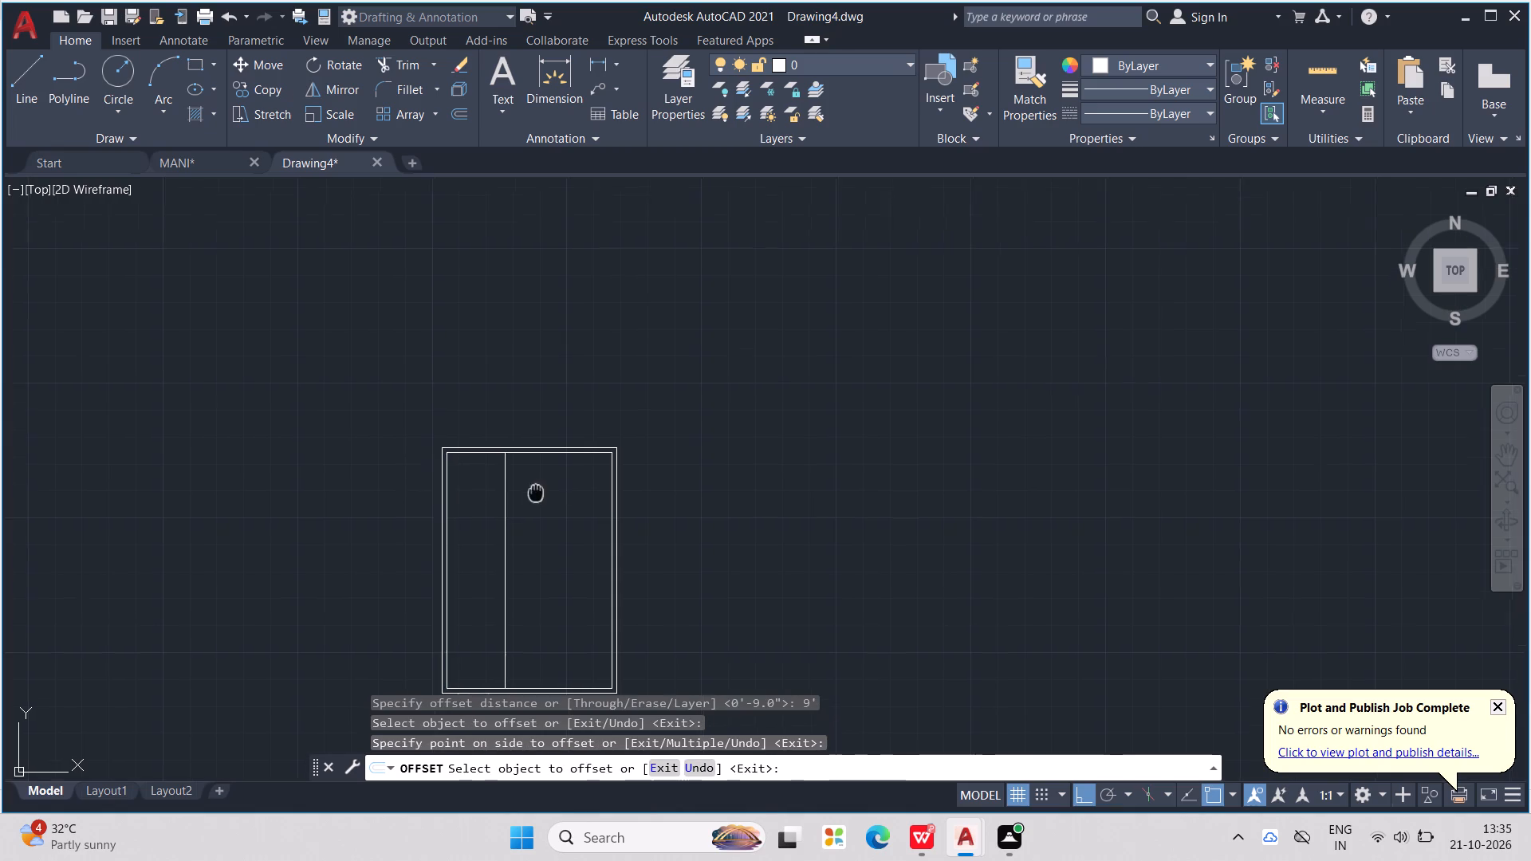
pyautogui.moveTo(533, 496); pyautogui.dragTo(502, 638, button='middle')
pyautogui.scroll(-1, 504, 638)
pyautogui.scroll(1, 524, 634)
pyautogui.moveTo(525, 632); pyautogui.dragTo(543, 436, button='middle')
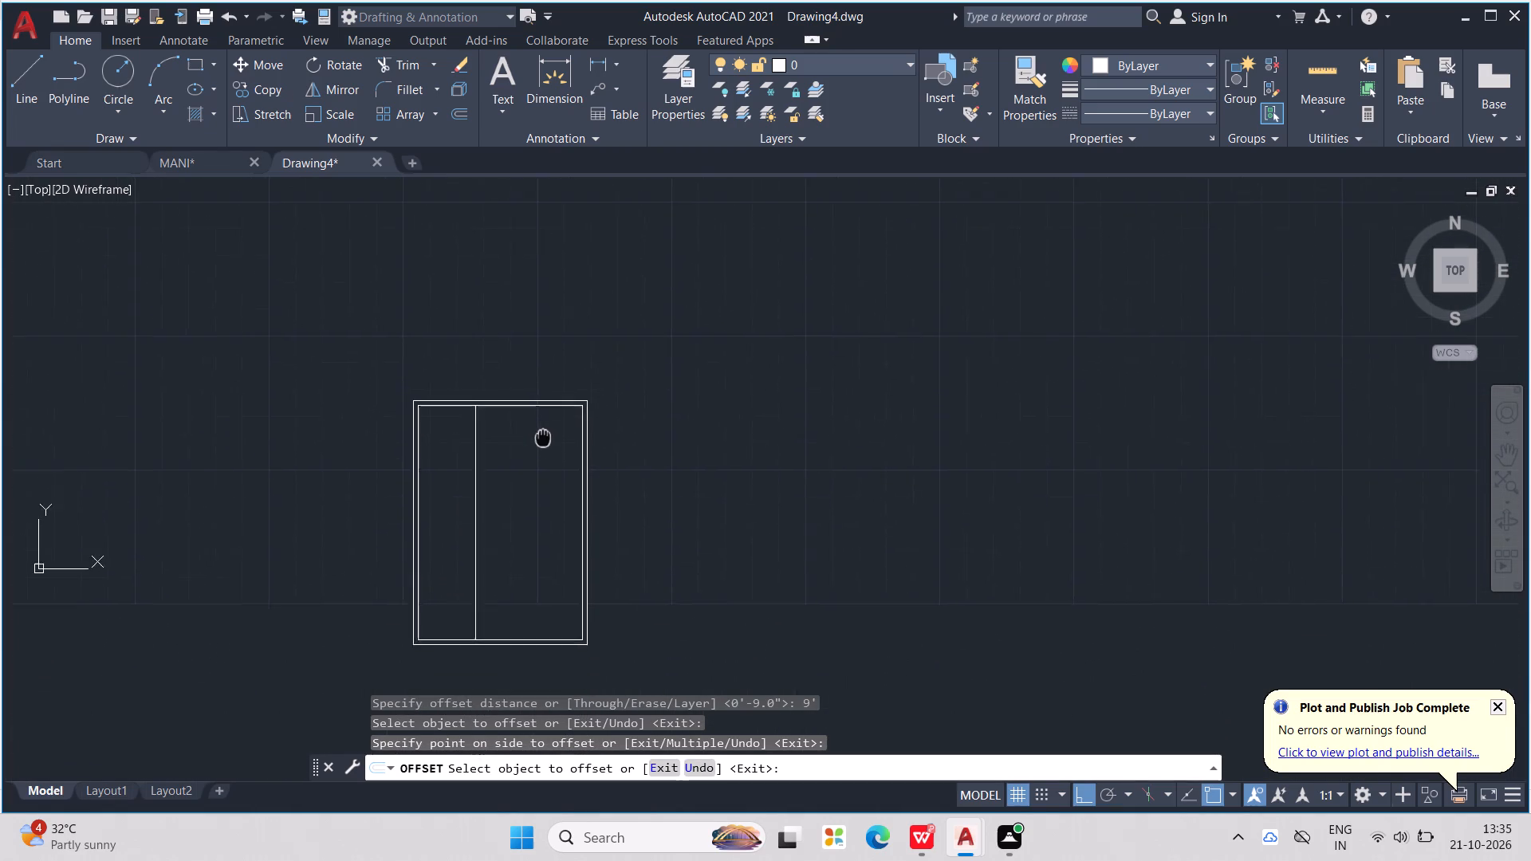
pyautogui.moveTo(543, 436); pyautogui.dragTo(593, 333, button='middle')
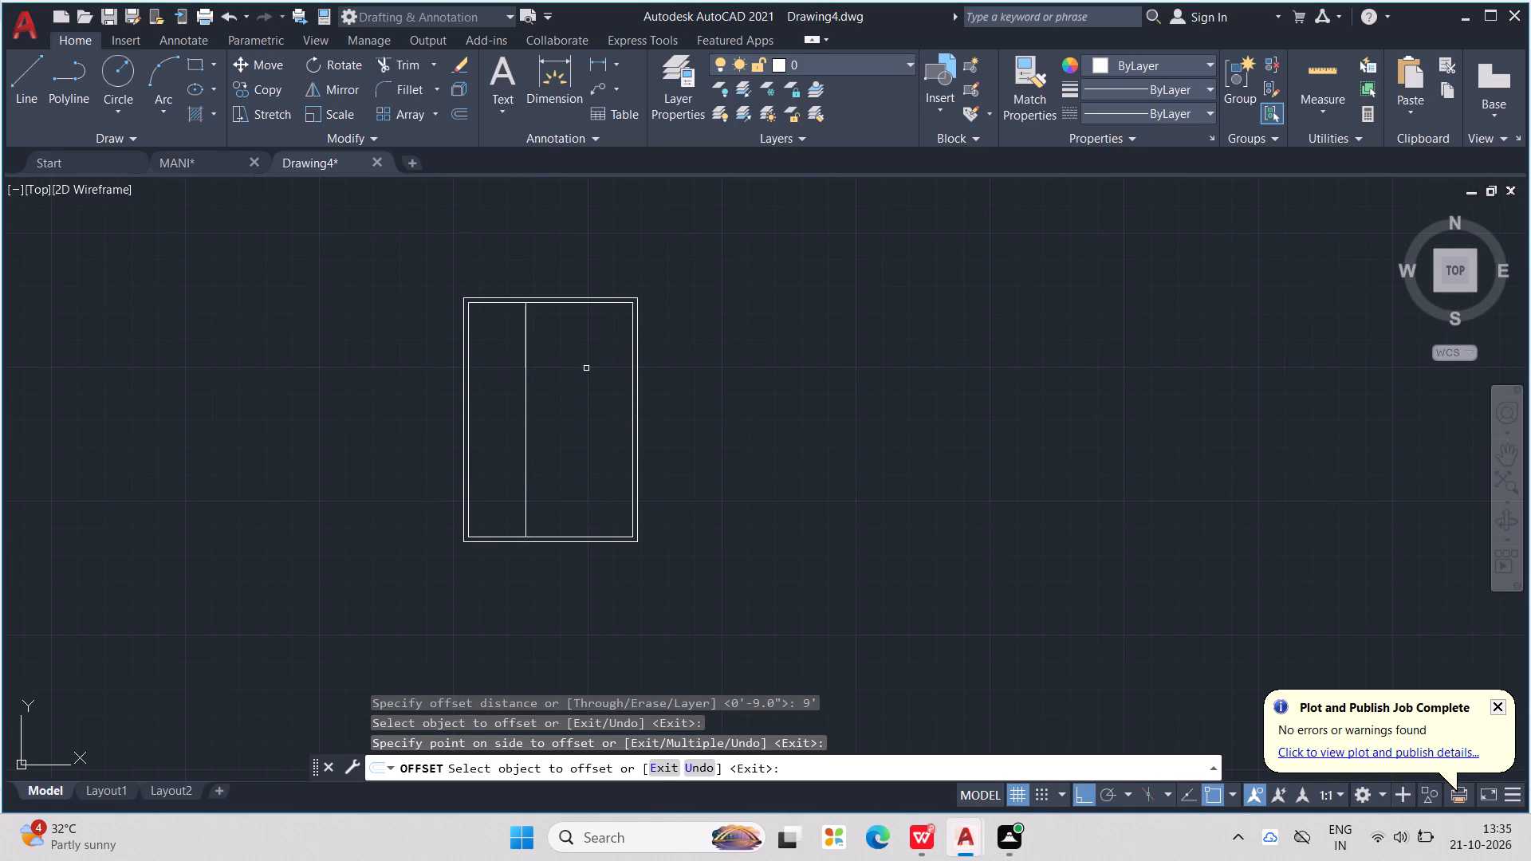
pyautogui.click(525, 399)
pyautogui.click(584, 408)
pyautogui.scroll(1, 588, 401)
pyautogui.moveTo(588, 399); pyautogui.dragTo(597, 419, button='middle')
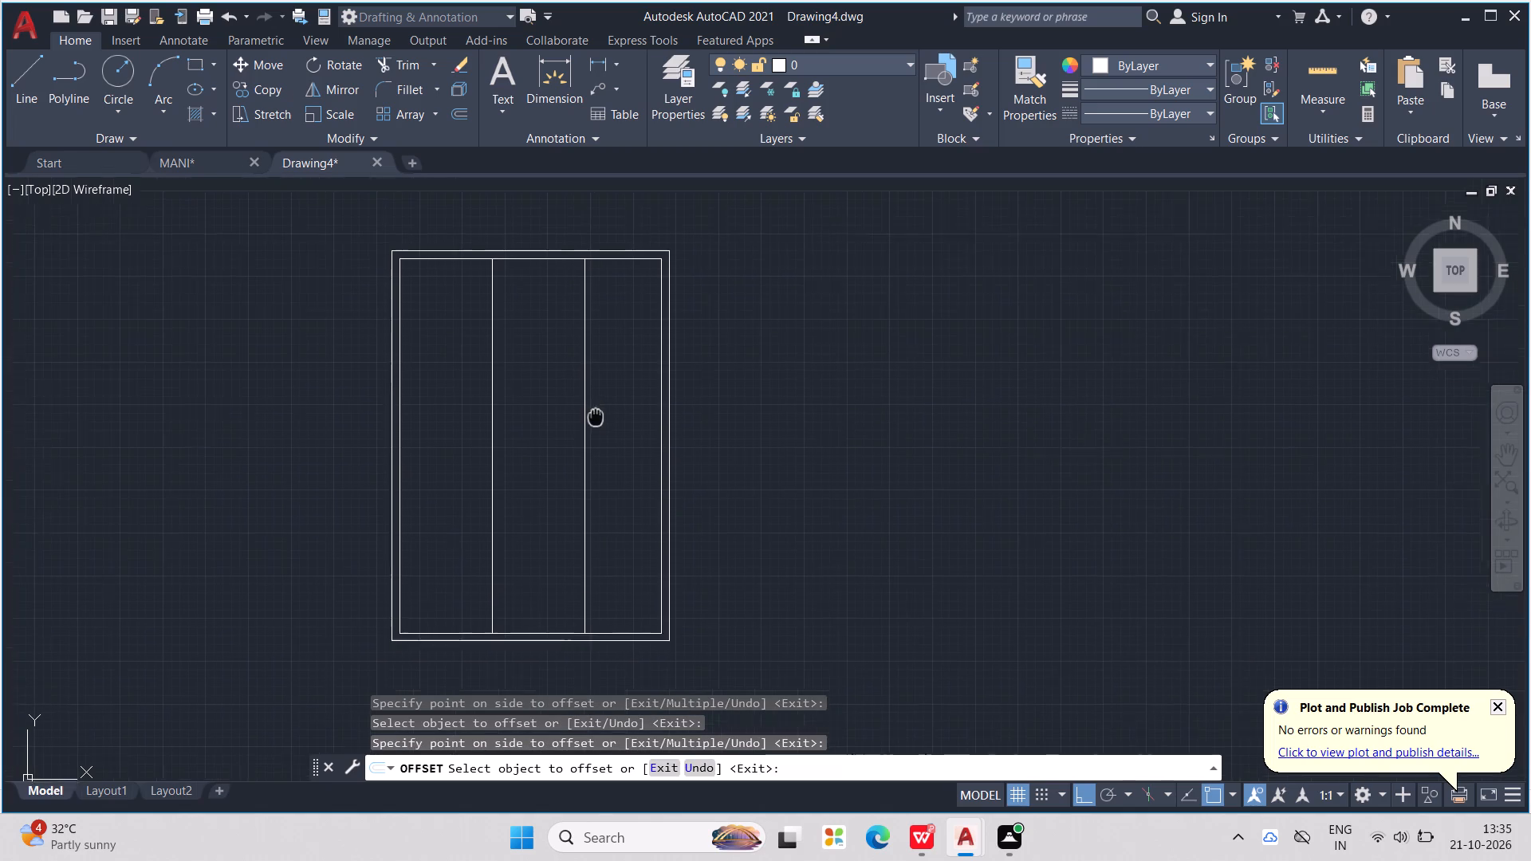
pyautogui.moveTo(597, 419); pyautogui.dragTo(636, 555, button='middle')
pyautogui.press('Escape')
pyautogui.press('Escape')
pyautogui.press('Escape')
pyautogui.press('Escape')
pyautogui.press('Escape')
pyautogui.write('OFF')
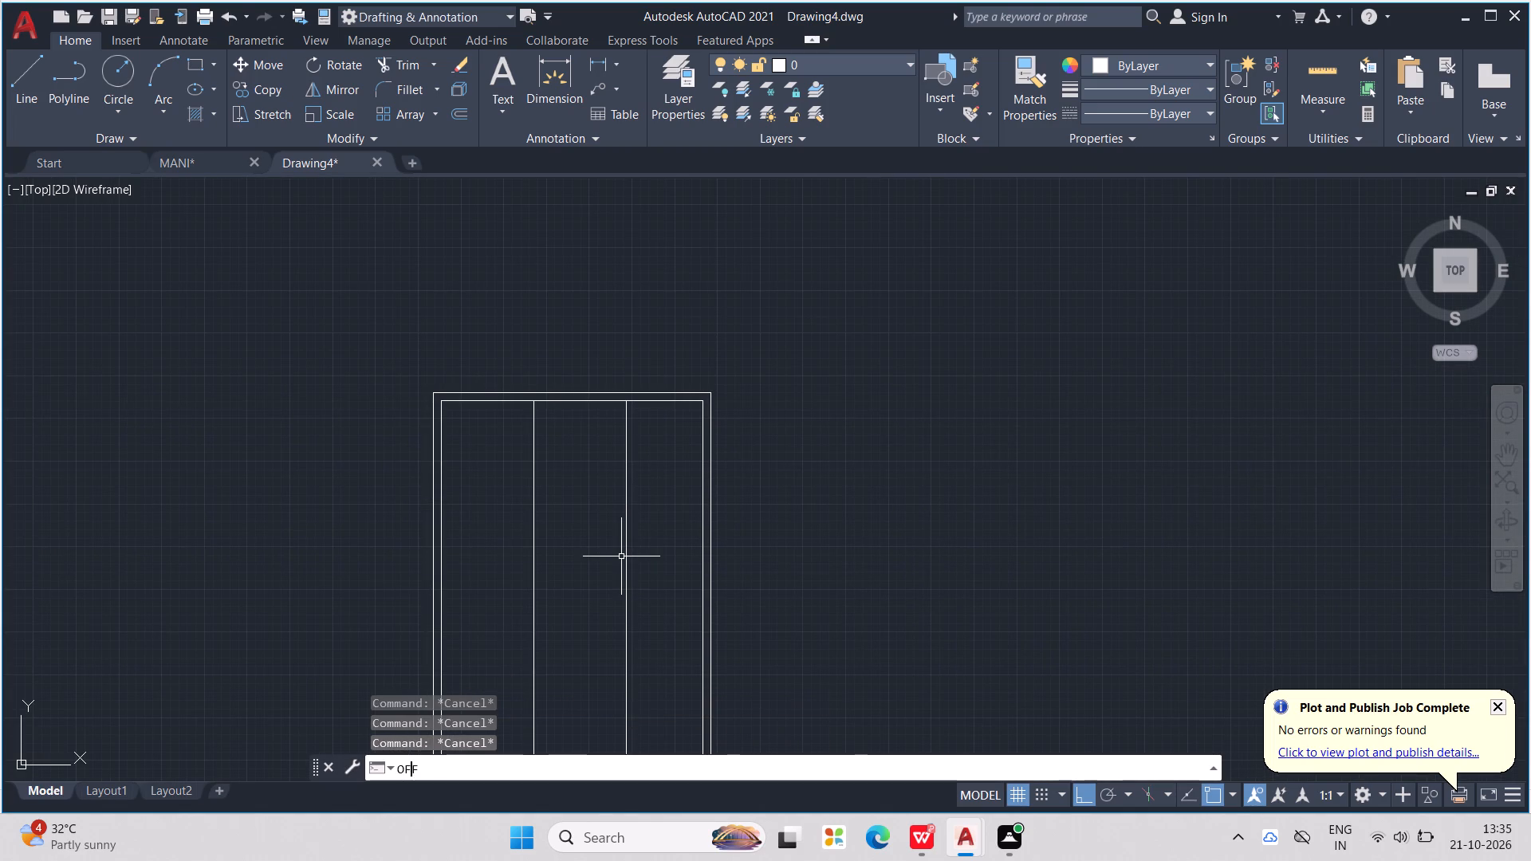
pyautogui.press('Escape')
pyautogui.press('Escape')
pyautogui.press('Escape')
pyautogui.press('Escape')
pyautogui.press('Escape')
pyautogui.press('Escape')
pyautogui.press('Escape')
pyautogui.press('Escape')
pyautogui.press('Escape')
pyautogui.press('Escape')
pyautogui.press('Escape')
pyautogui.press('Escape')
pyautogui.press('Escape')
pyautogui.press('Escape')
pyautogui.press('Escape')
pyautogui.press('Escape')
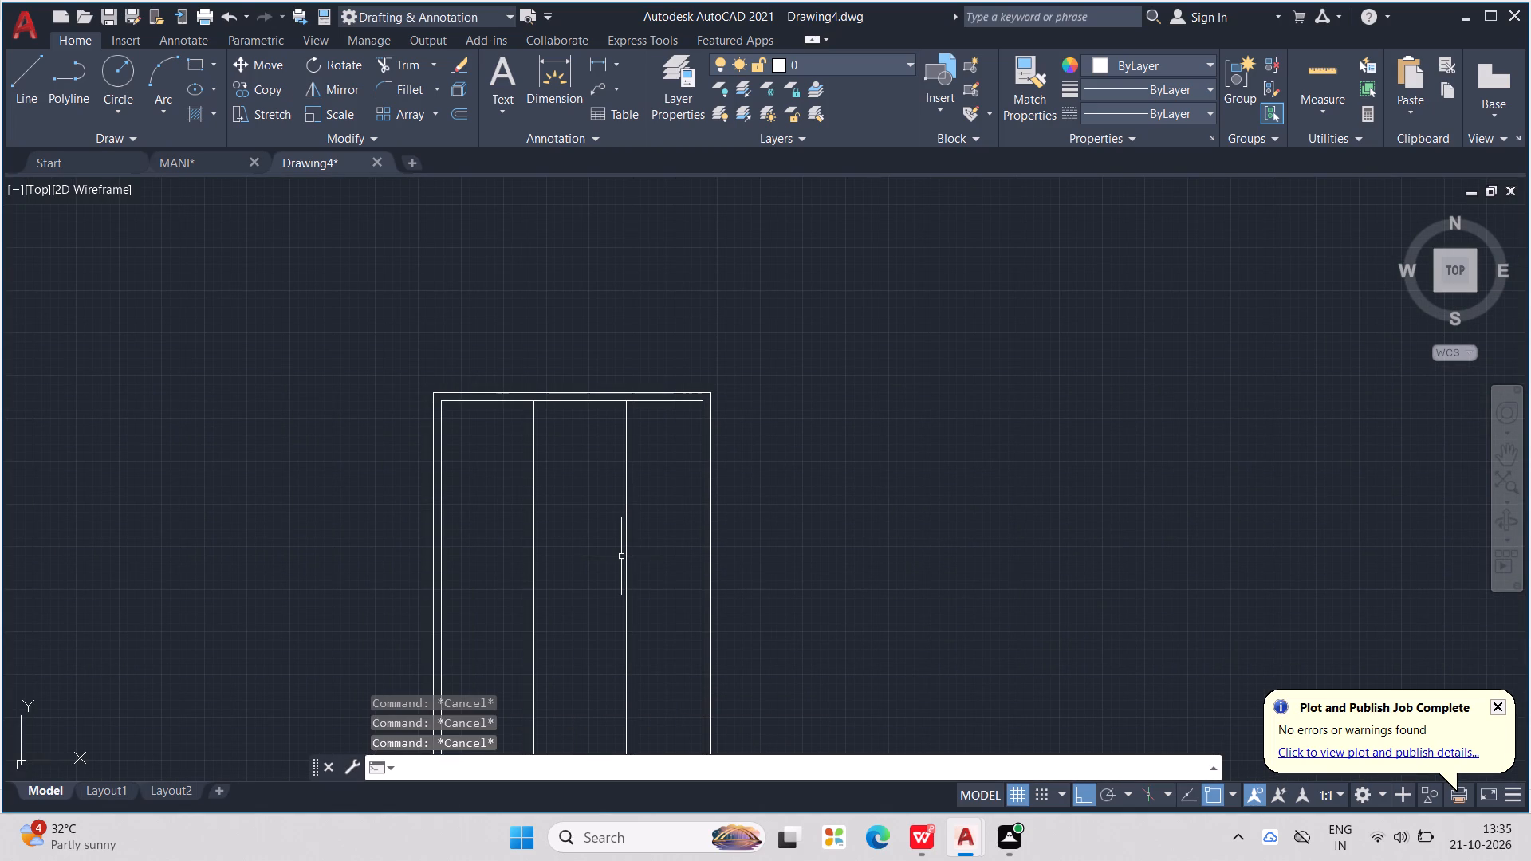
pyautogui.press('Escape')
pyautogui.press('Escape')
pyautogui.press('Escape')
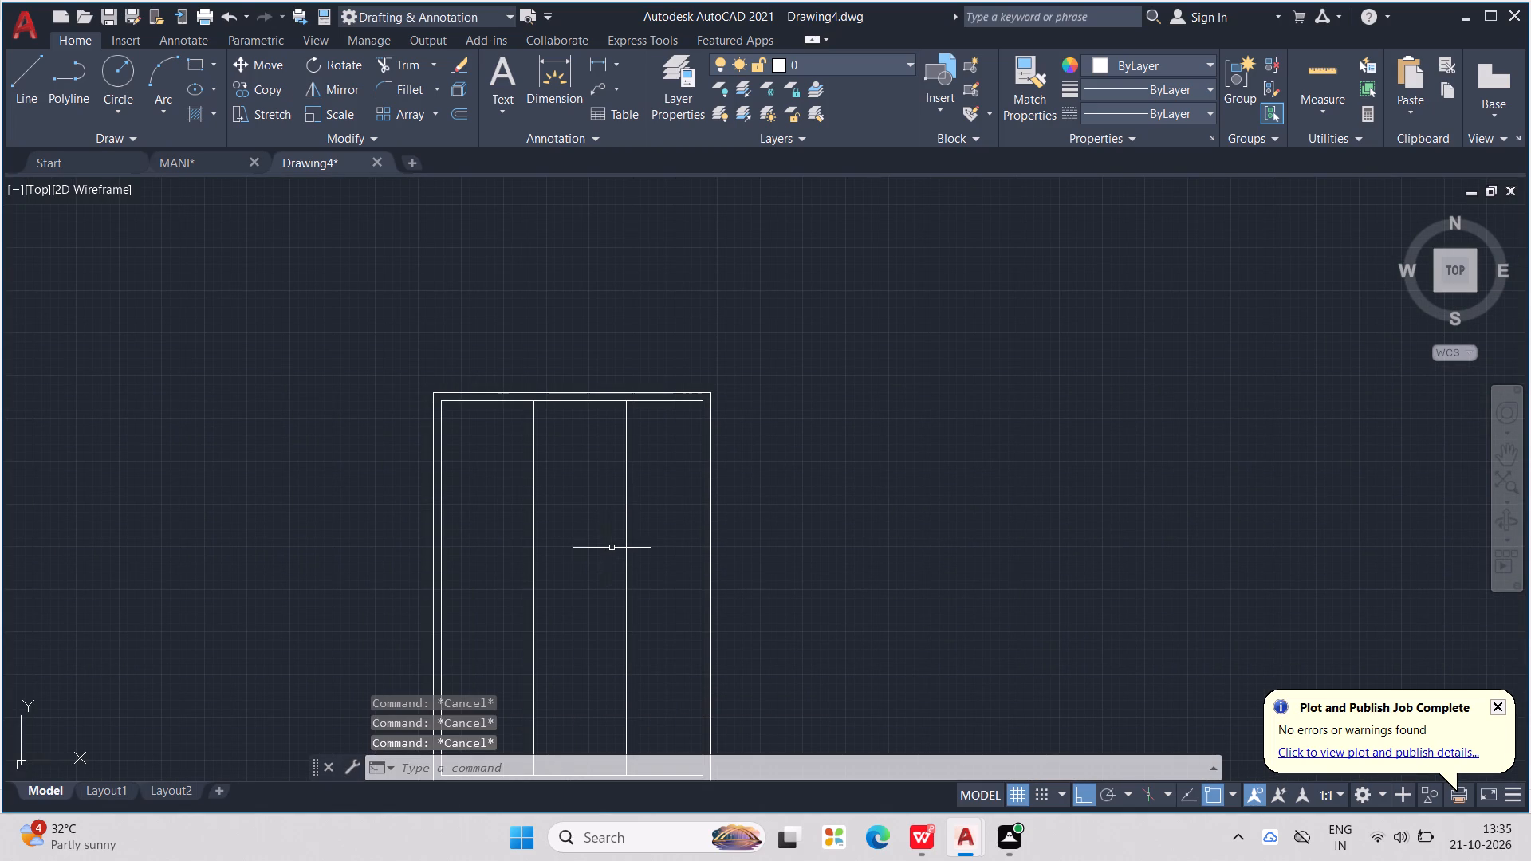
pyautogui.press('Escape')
# Offset the inner line of the top wall 9'6" down into the rectangle.
pyautogui.write('OFF')
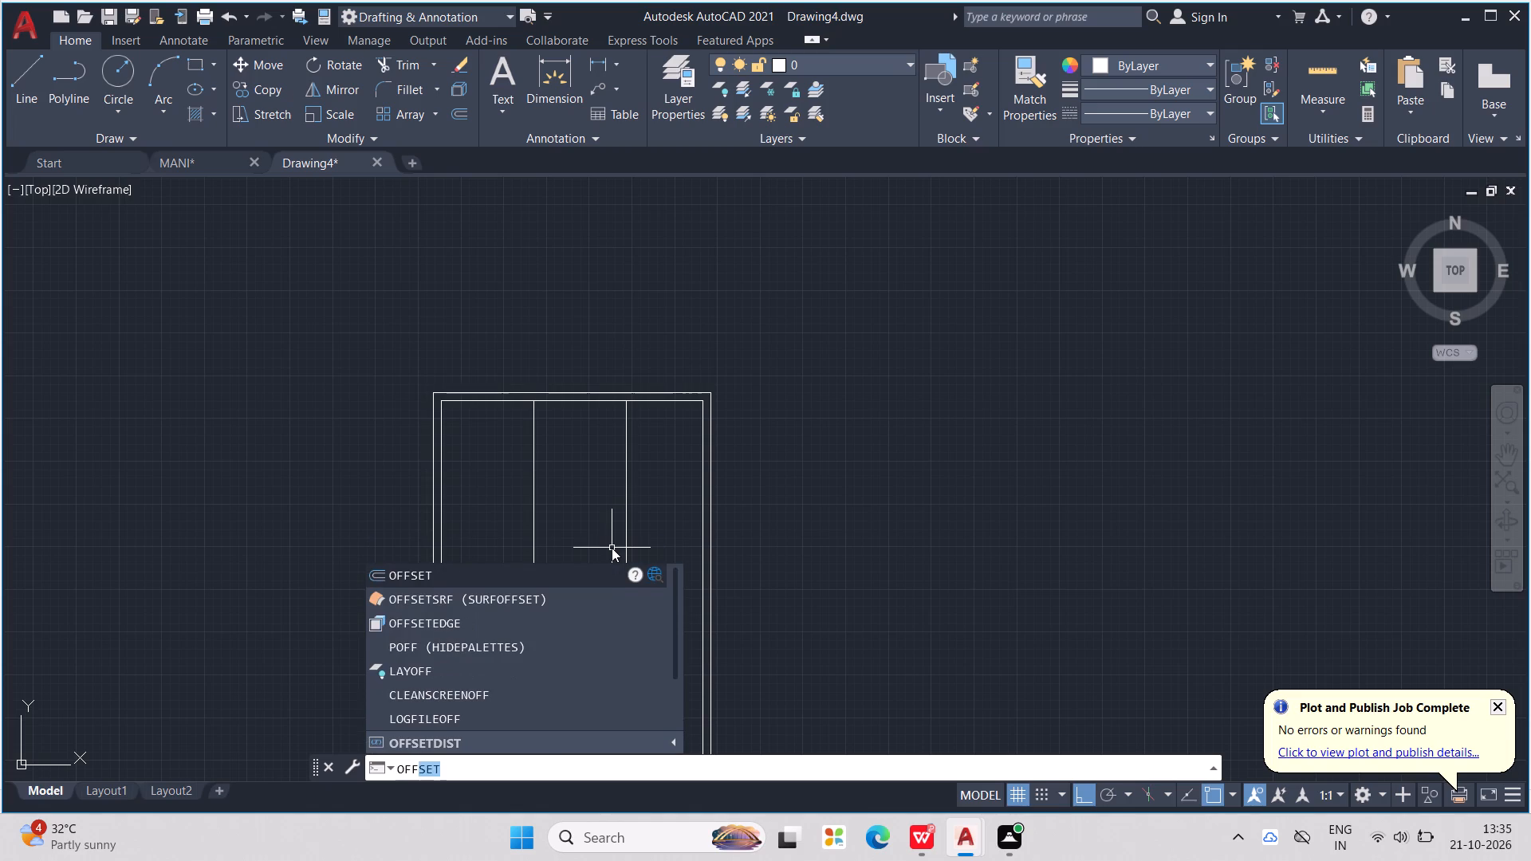
pyautogui.press('Return')
pyautogui.press('6')
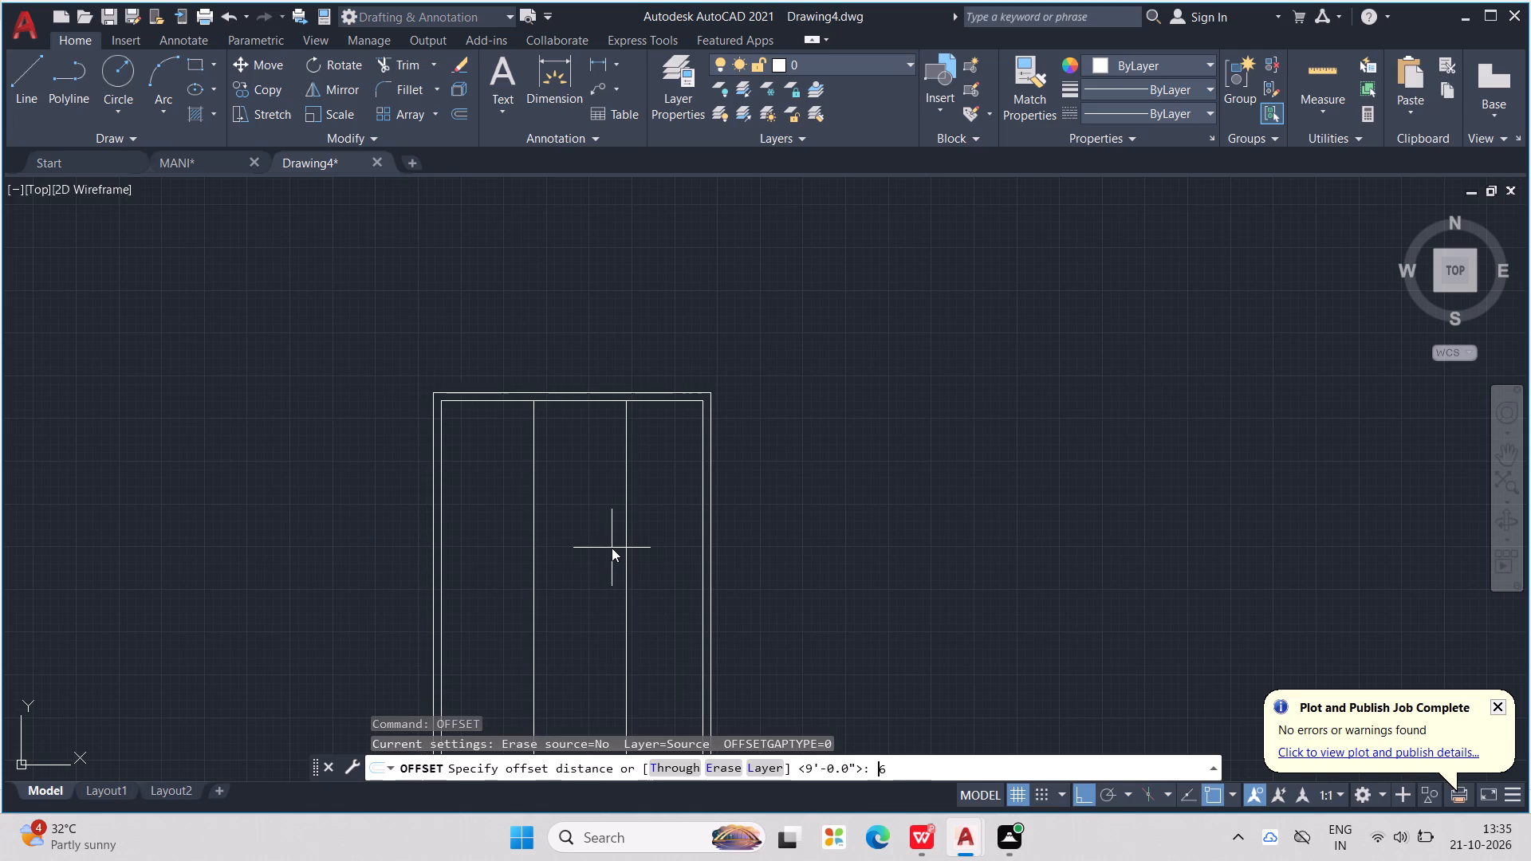
pyautogui.press('BackSpace')
pyautogui.write('9\'6"')
pyautogui.press('Return')
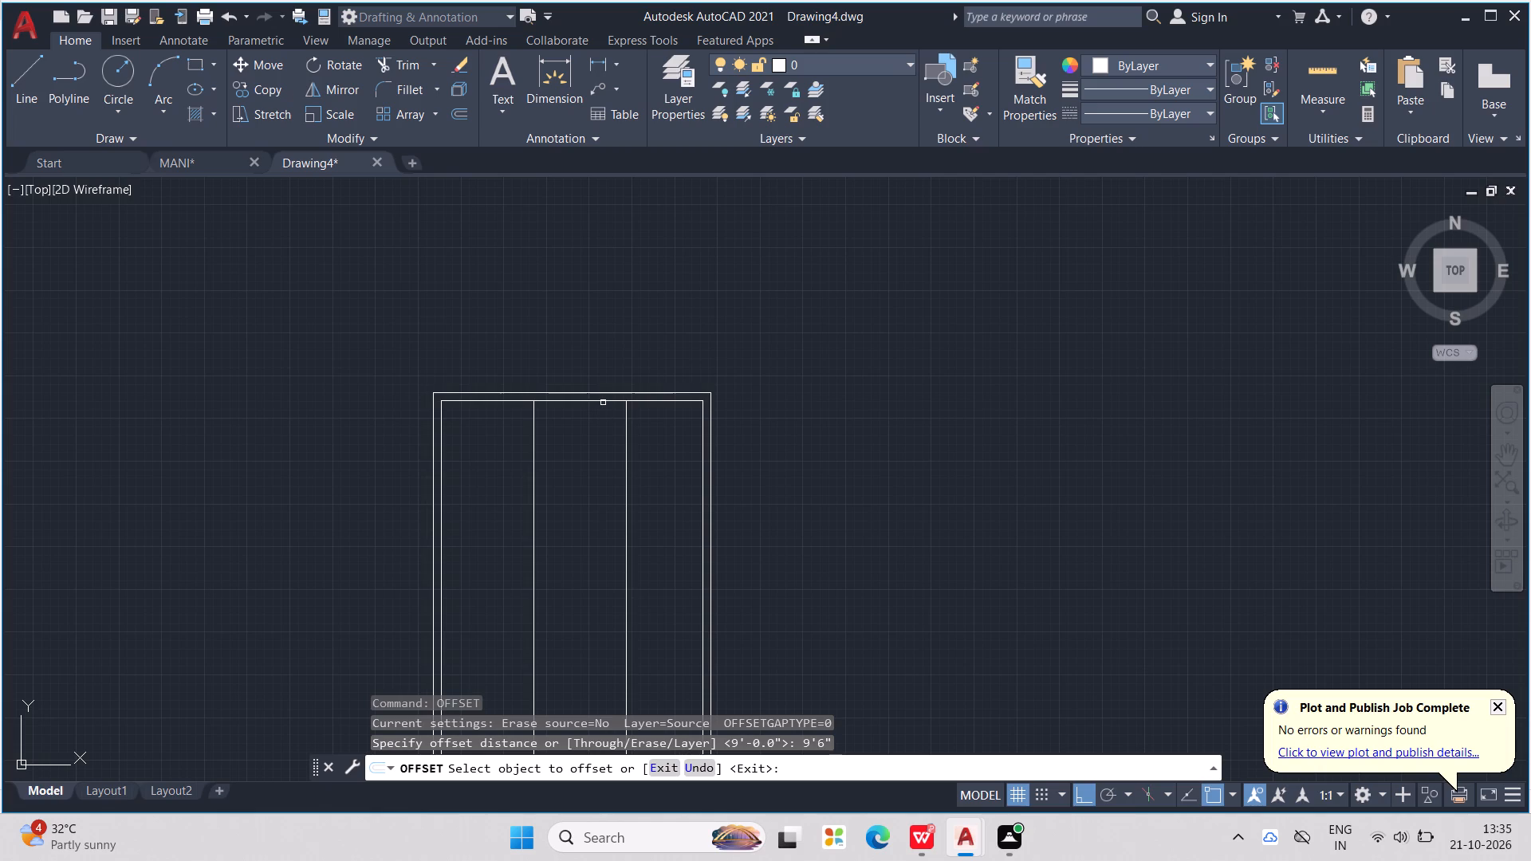
pyautogui.click(603, 401)
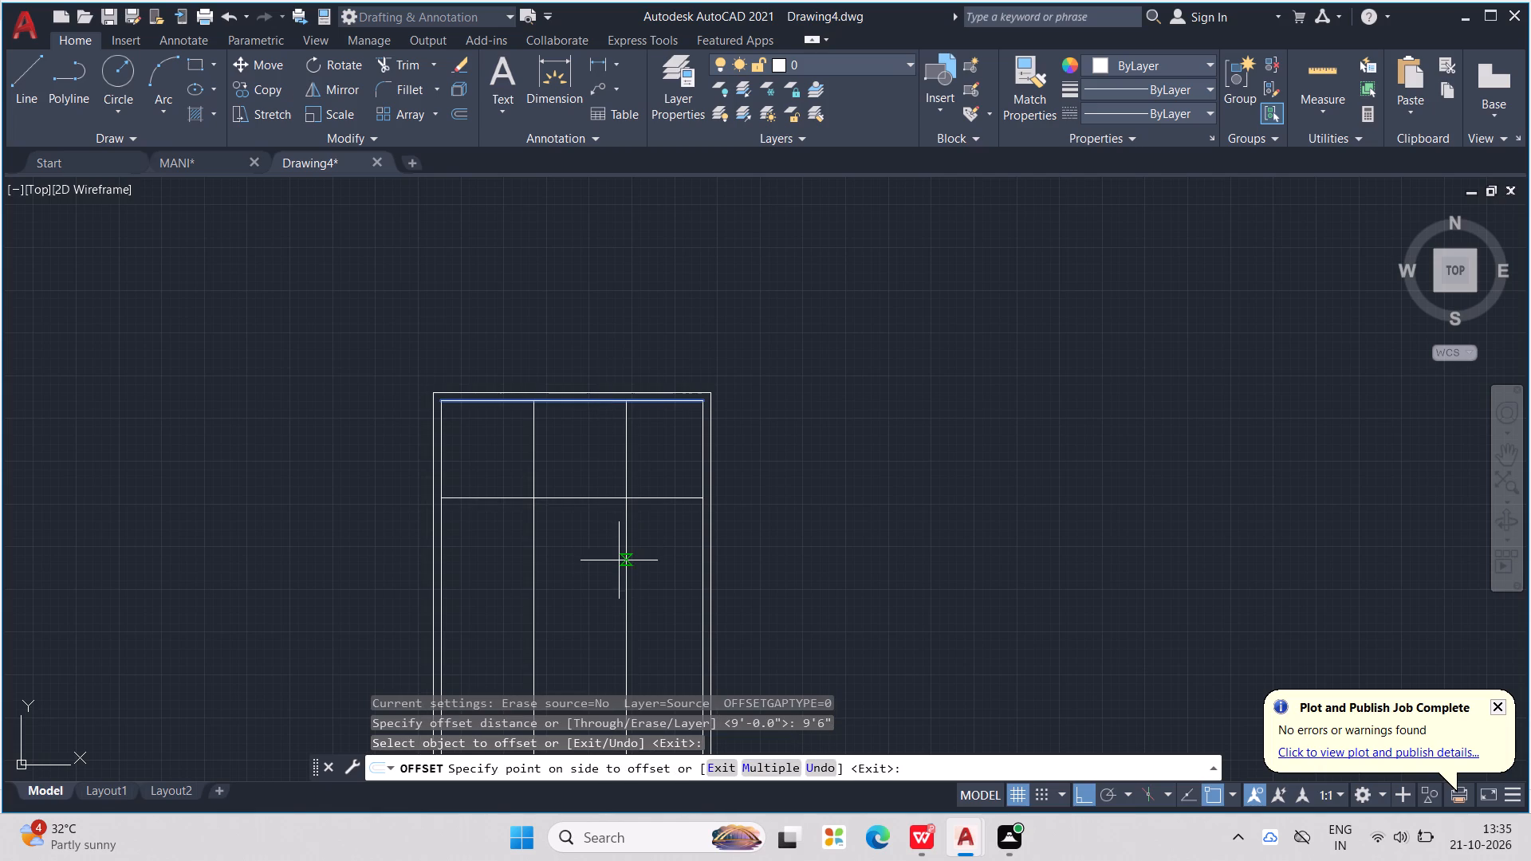
pyautogui.click(616, 574)
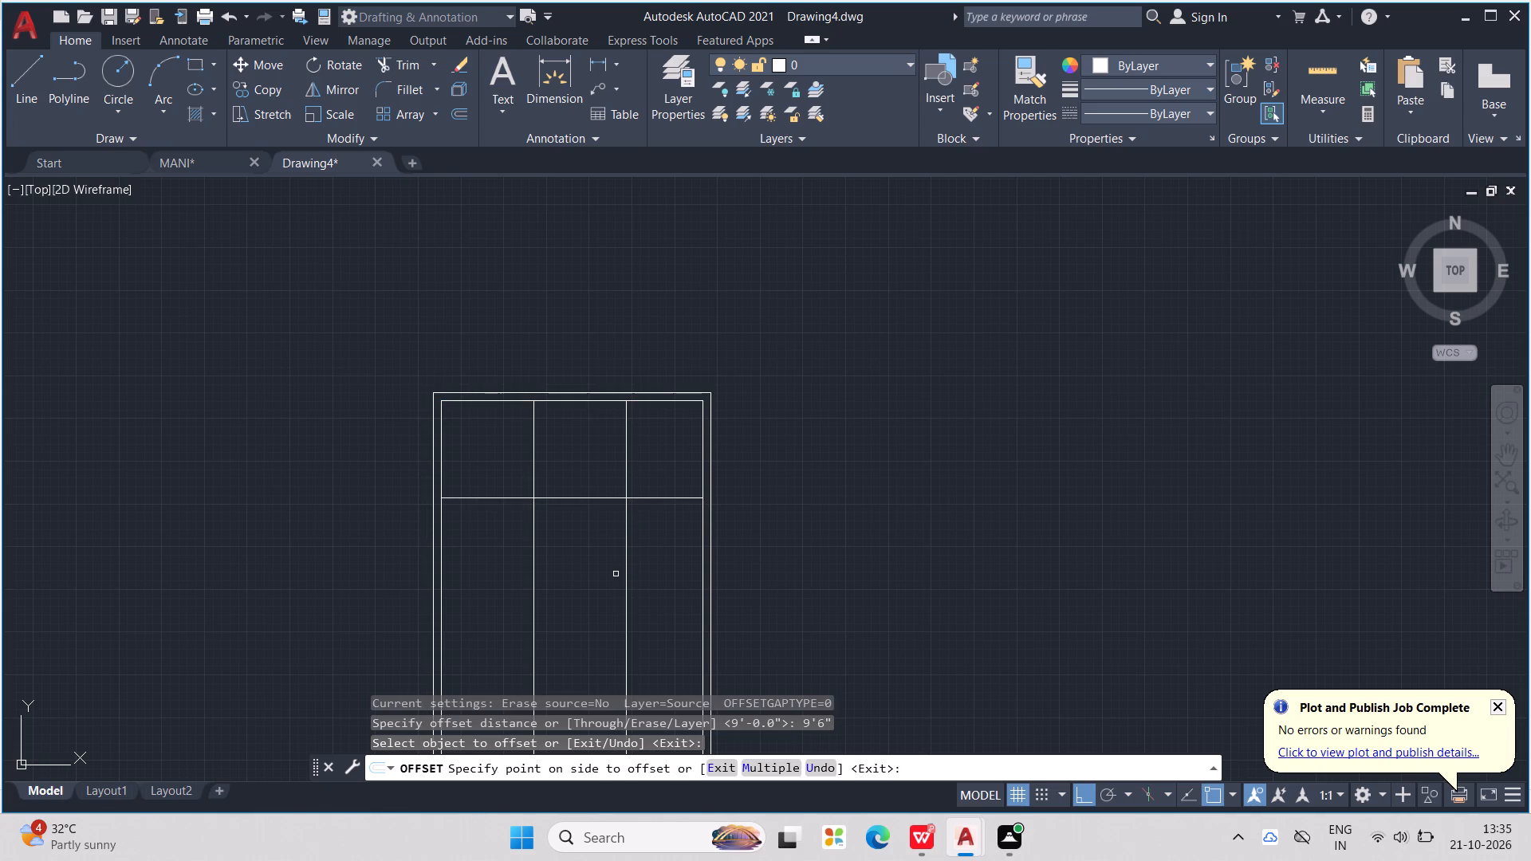
pyautogui.moveTo(622, 569); pyautogui.dragTo(622, 530, button='middle')
pyautogui.press('Escape')
pyautogui.press('Escape')
pyautogui.press('Escape')
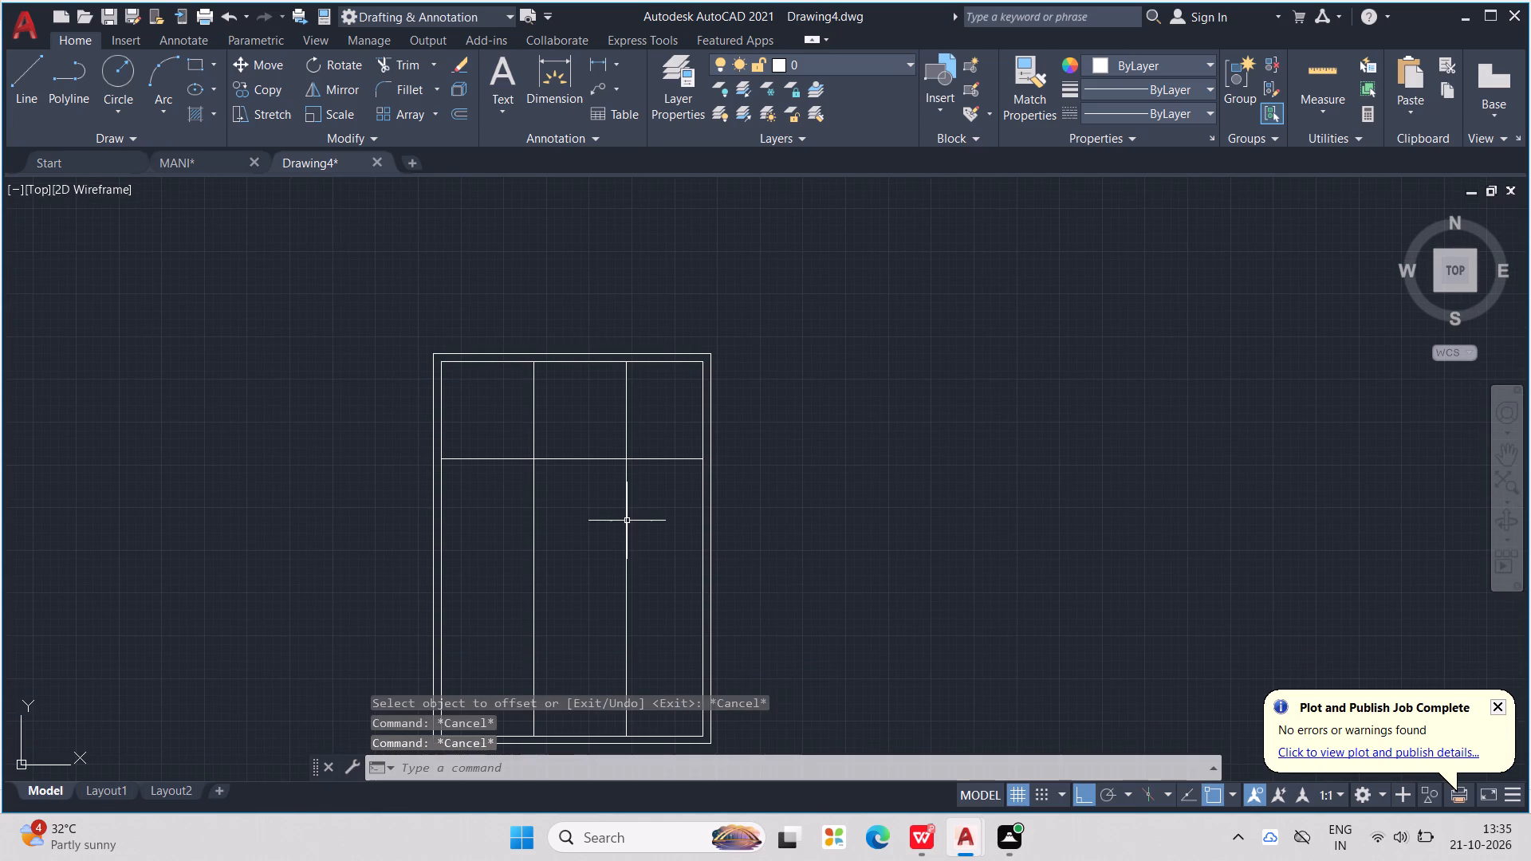
# Offset the interior lines 4.5" to form partition walls: the horizontal one upward and both vertical ones to the left.
pyautogui.press('Escape')
pyautogui.write('OFF')
pyautogui.press('Return')
pyautogui.write('4.5"')
pyautogui.press('Return')
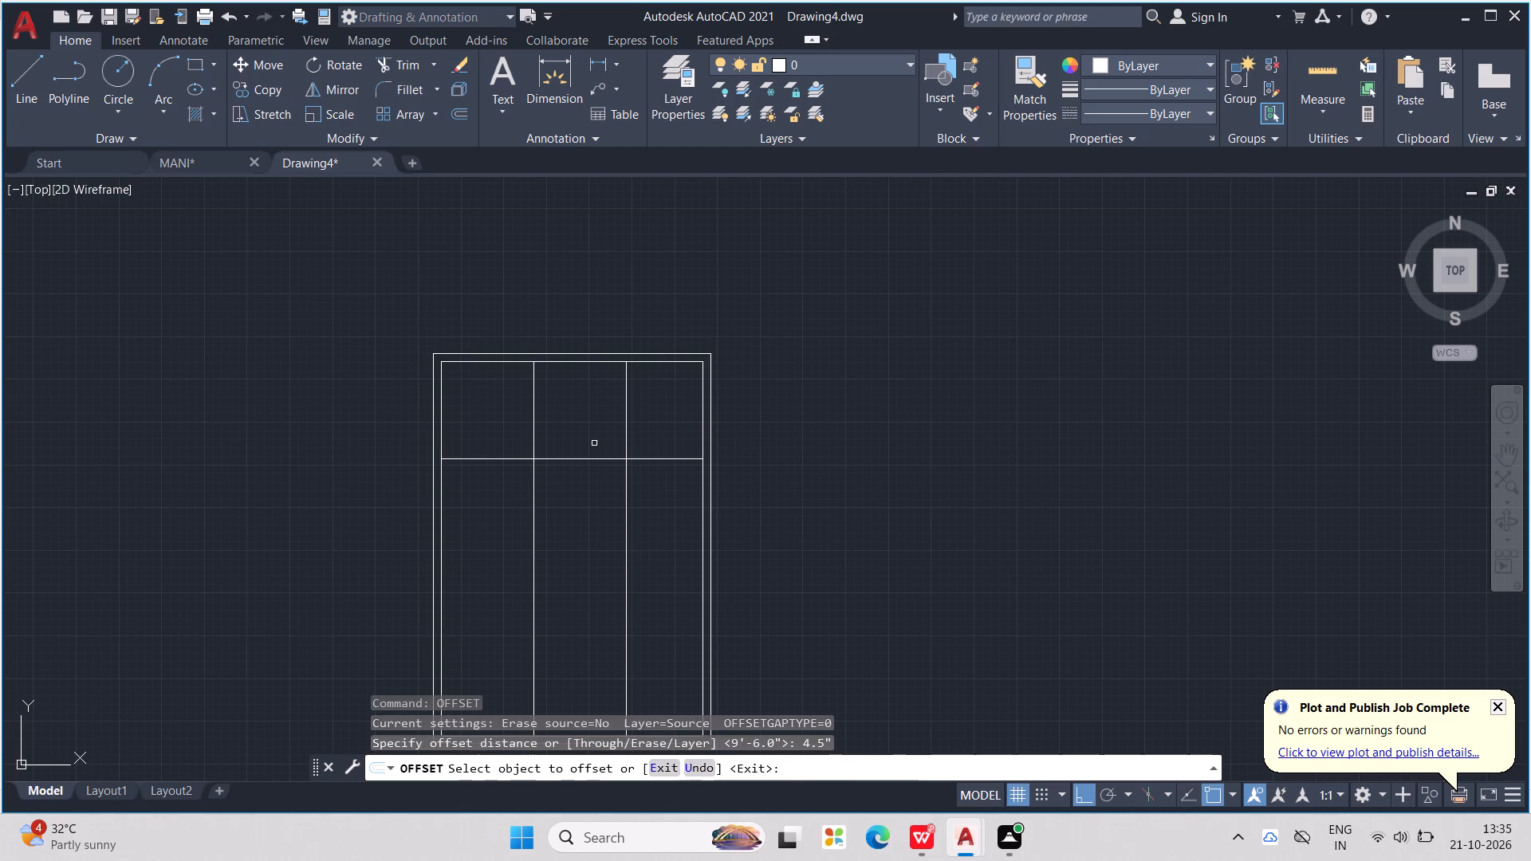
pyautogui.click(586, 458)
pyautogui.click(581, 437)
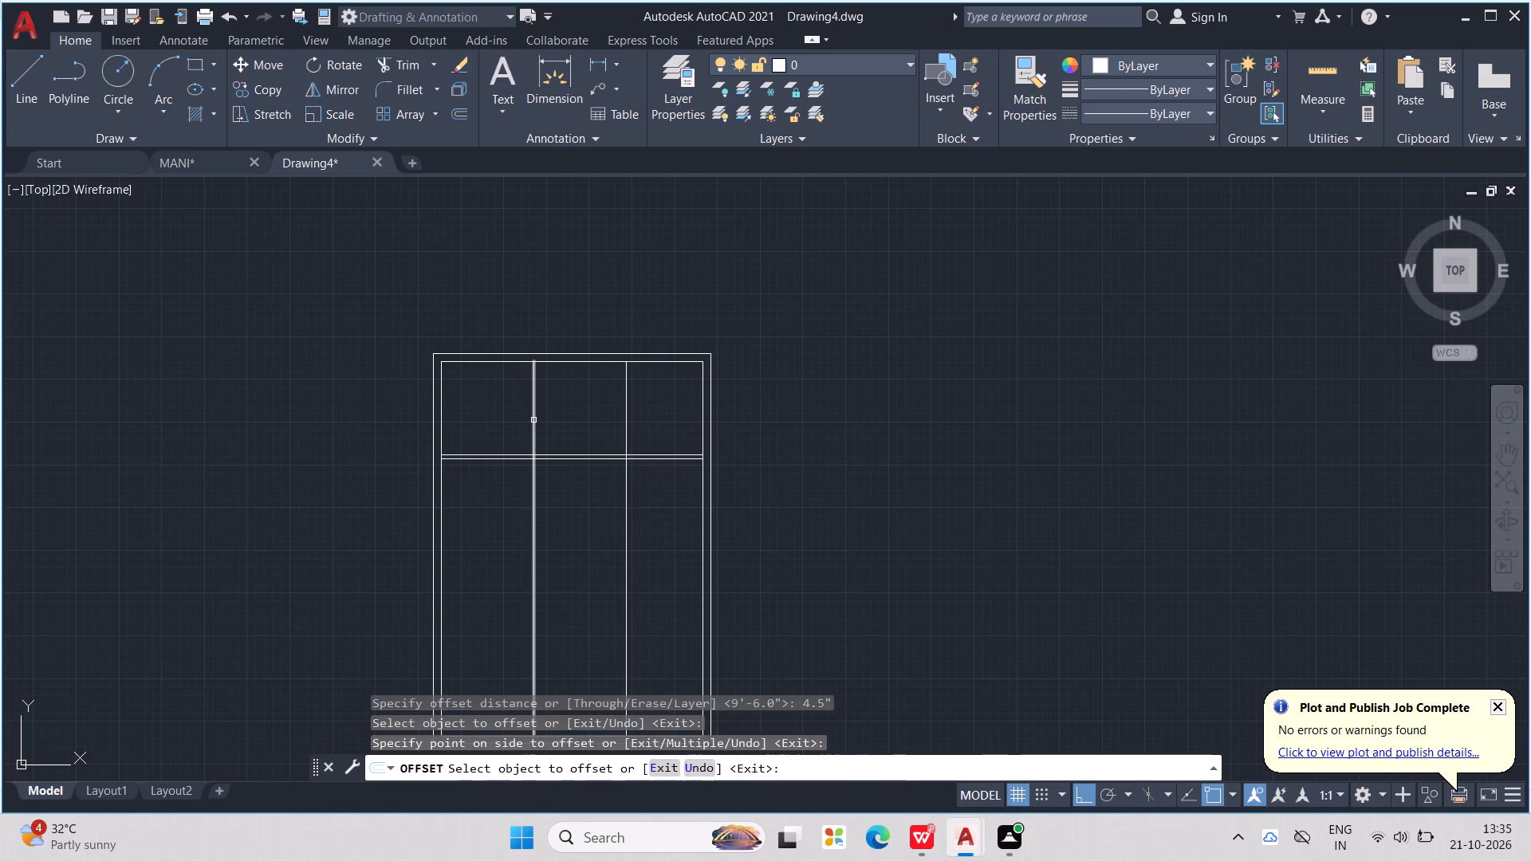
pyautogui.click(533, 420)
pyautogui.click(506, 427)
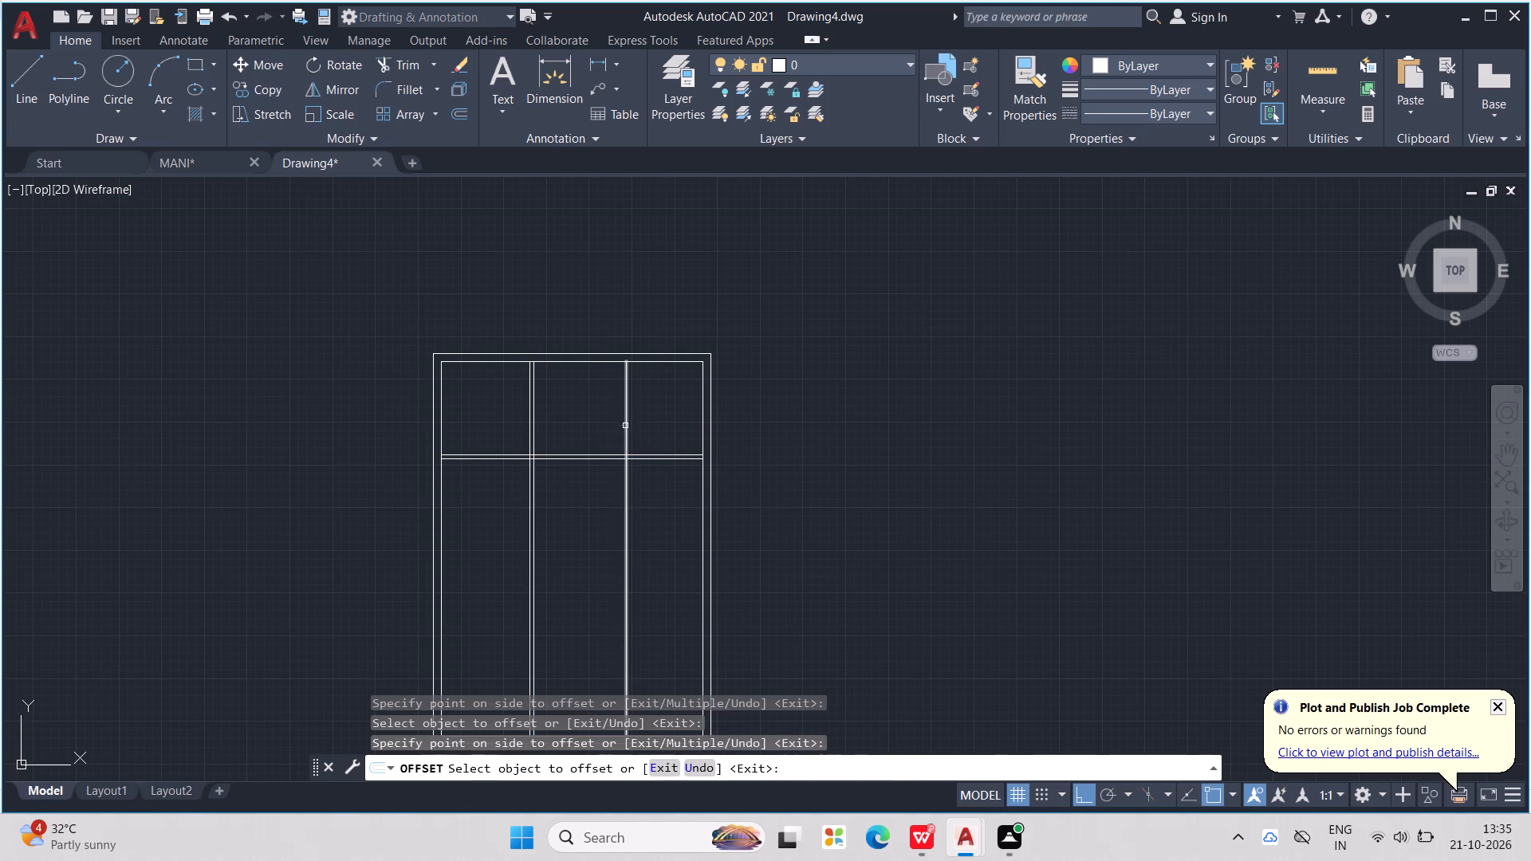
pyautogui.click(625, 426)
pyautogui.click(608, 438)
pyautogui.press('Escape')
pyautogui.press('Escape')
pyautogui.press('Escape')
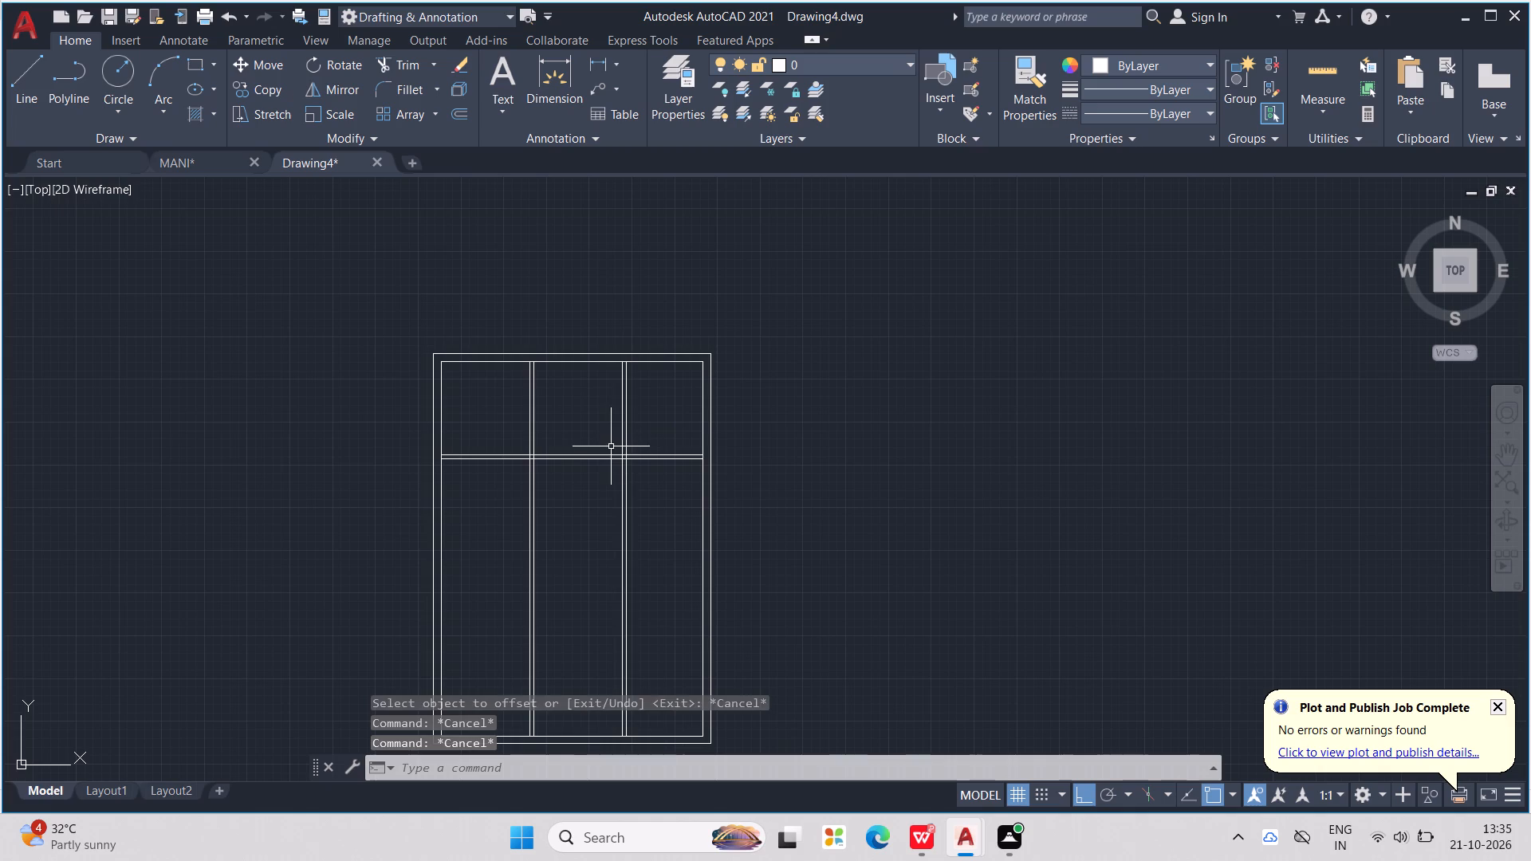
pyautogui.press('Escape')
pyautogui.press('Escape')
pyautogui.press('Escape')
pyautogui.press('Escape')
# Trim the horizontal partition lines between the two vertical partitions, and both vertical partitions below the horizontal one.
pyautogui.press('t')
pyautogui.press('r')
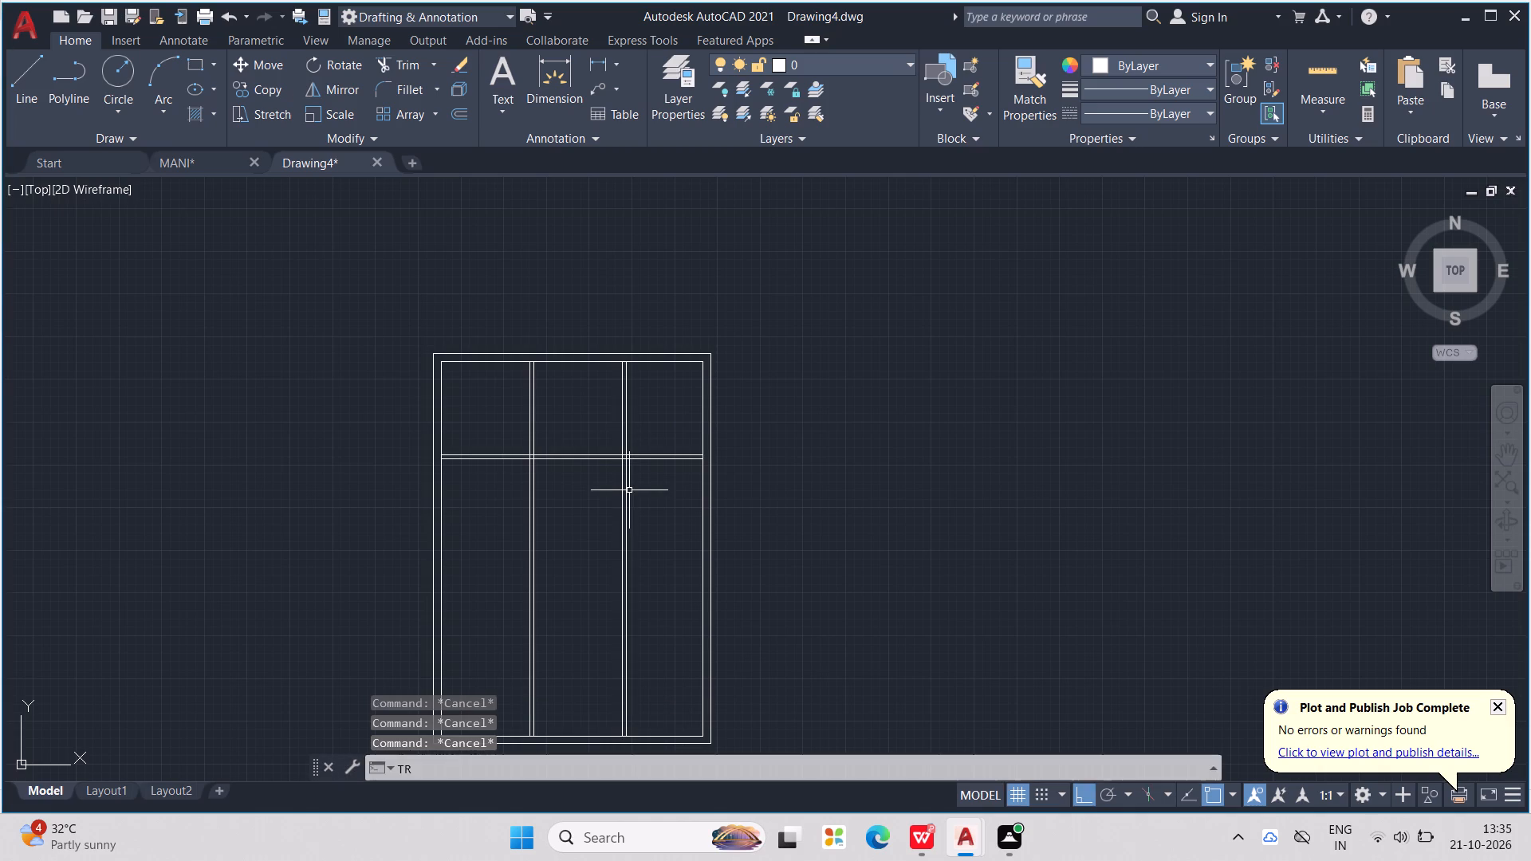
pyautogui.press('Return')
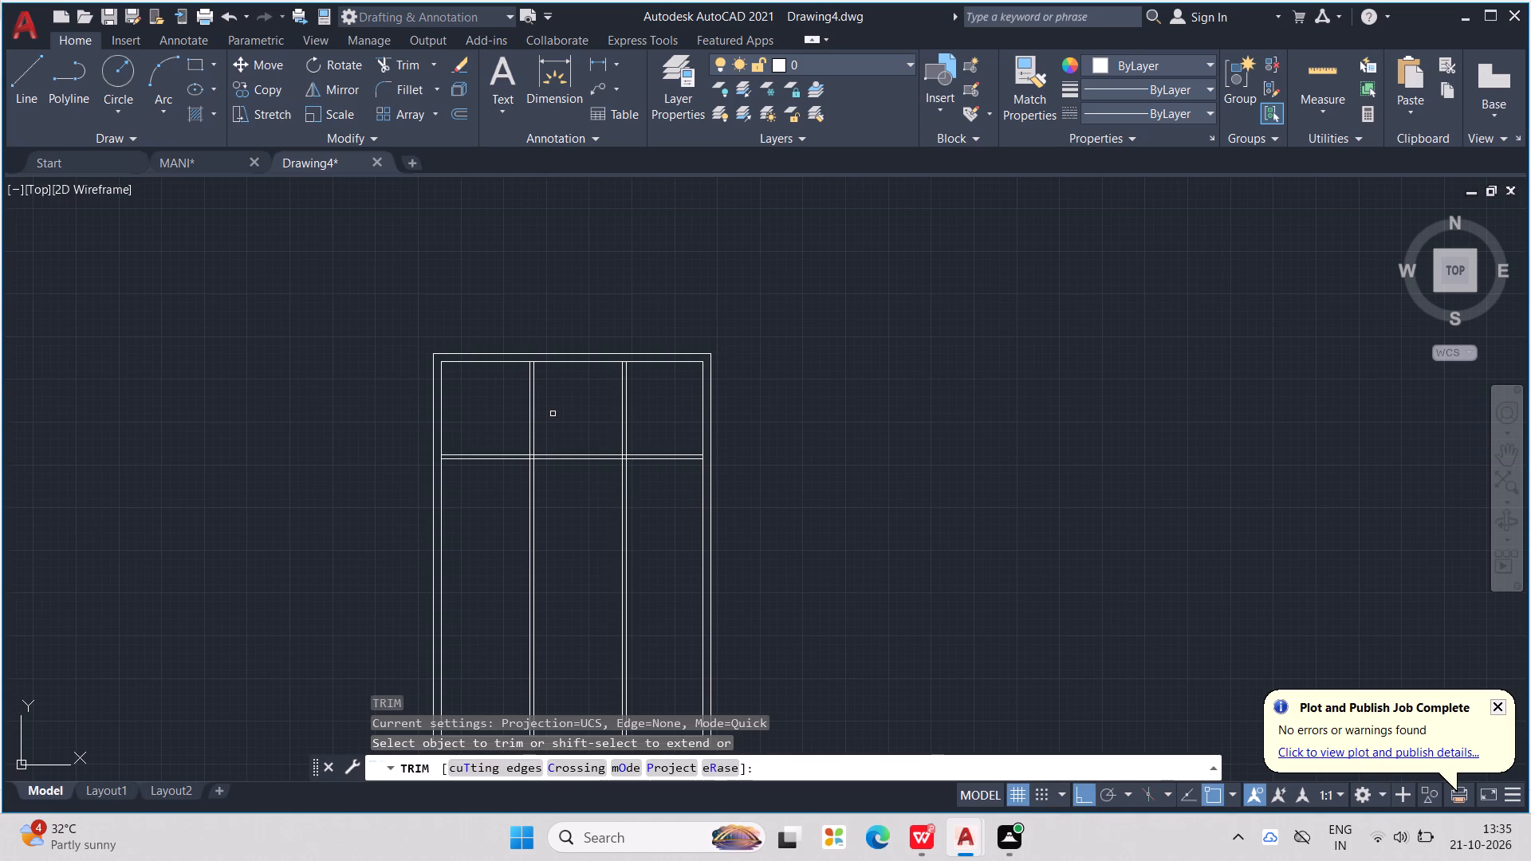
pyautogui.moveTo(558, 419); pyautogui.dragTo(596, 539)
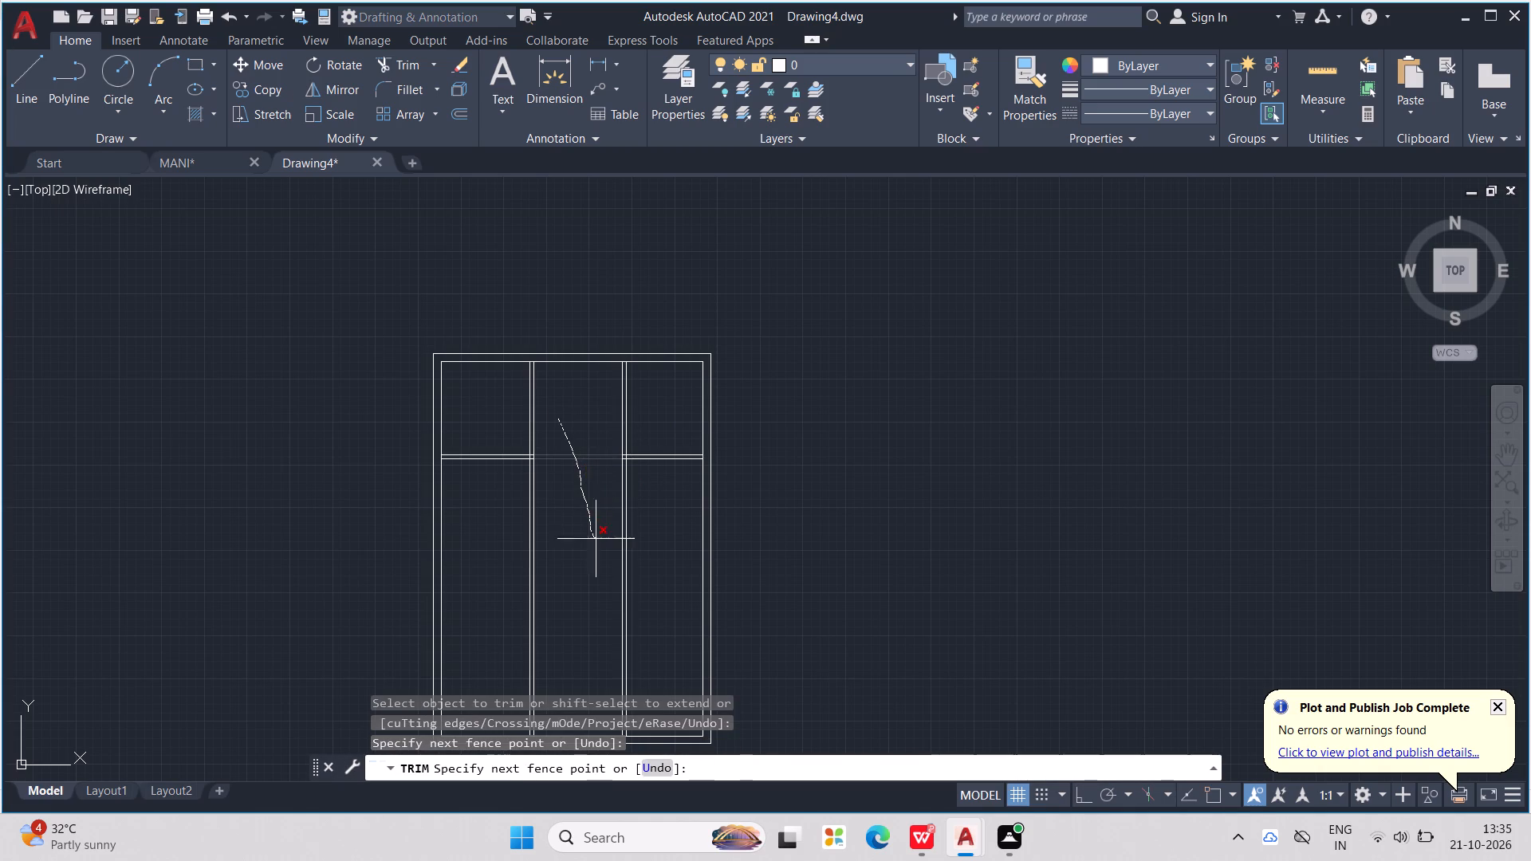
pyautogui.moveTo(596, 539); pyautogui.dragTo(510, 583)
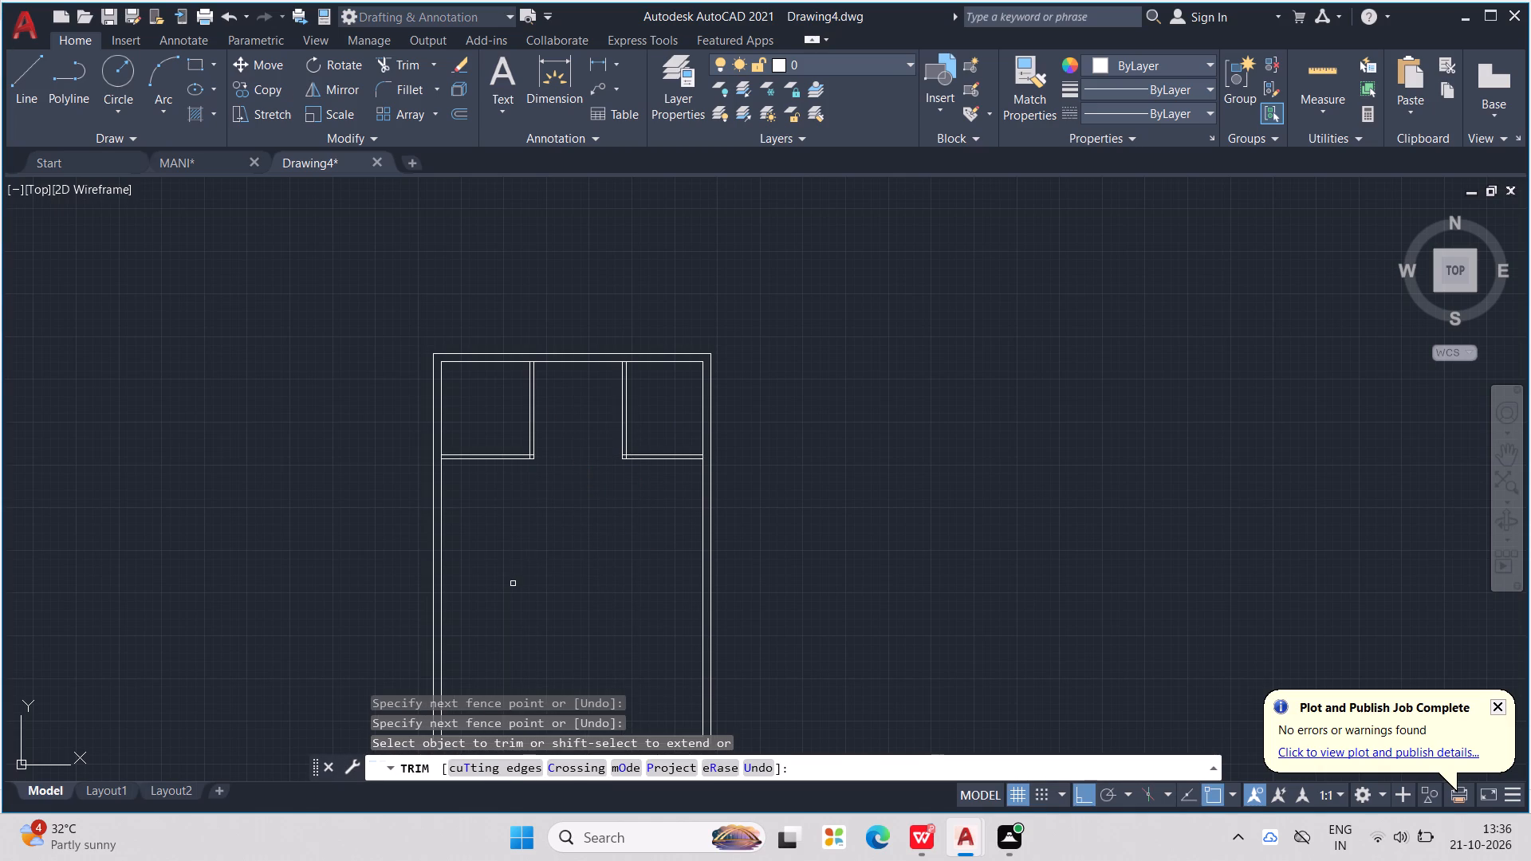
# Trim away the horizontal partition lines of the upper-right room, leaving the right vertical partition with a closed lower end.
pyautogui.scroll(2, 592, 505)
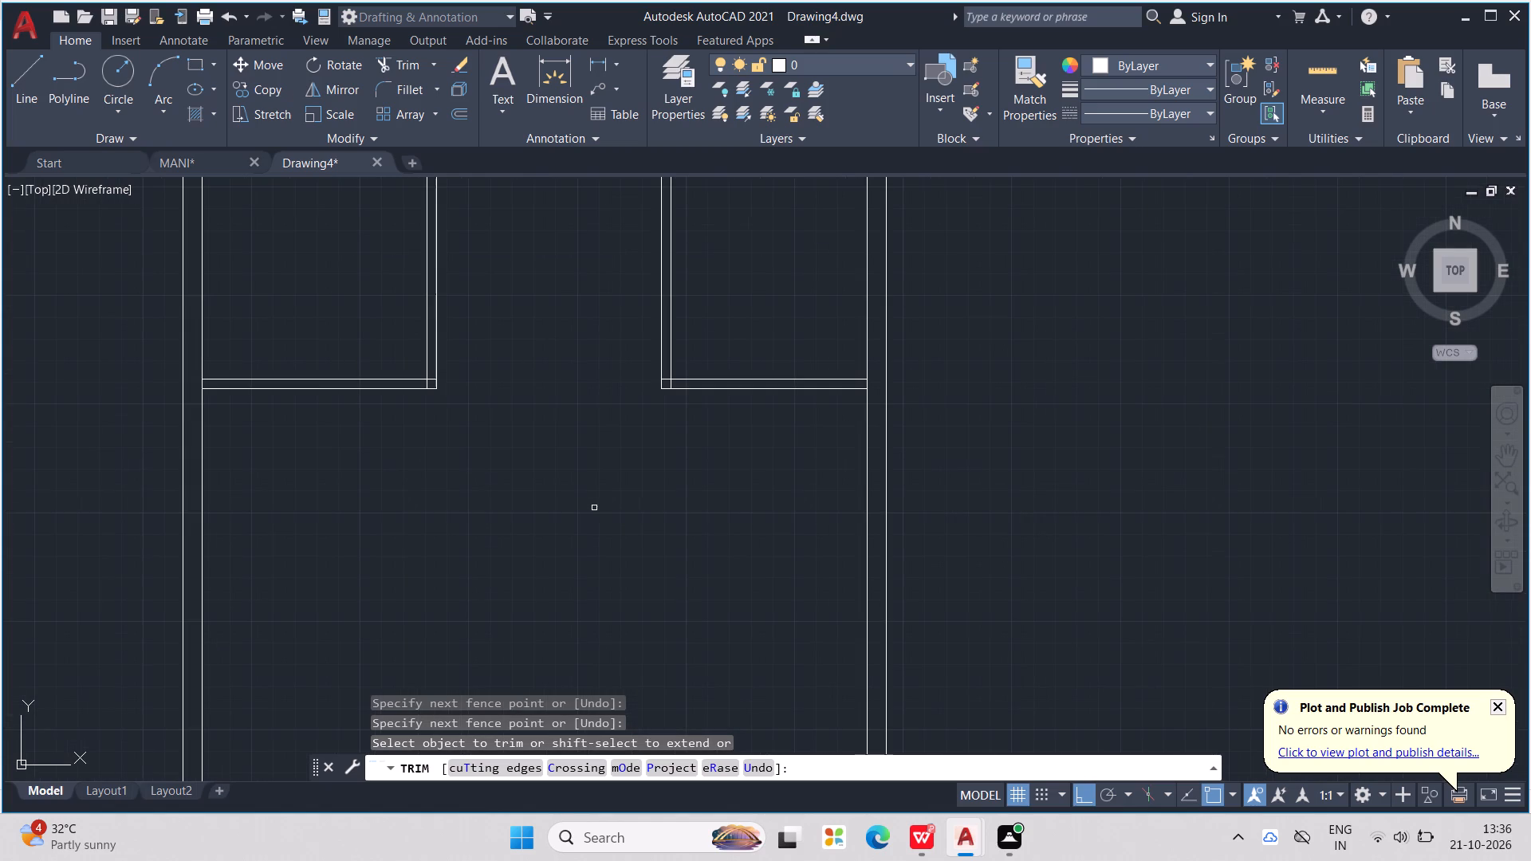
pyautogui.moveTo(710, 364); pyautogui.dragTo(726, 459)
pyautogui.scroll(2, 674, 395)
pyautogui.click(646, 364)
pyautogui.click(644, 348)
pyautogui.scroll(-3, 644, 348)
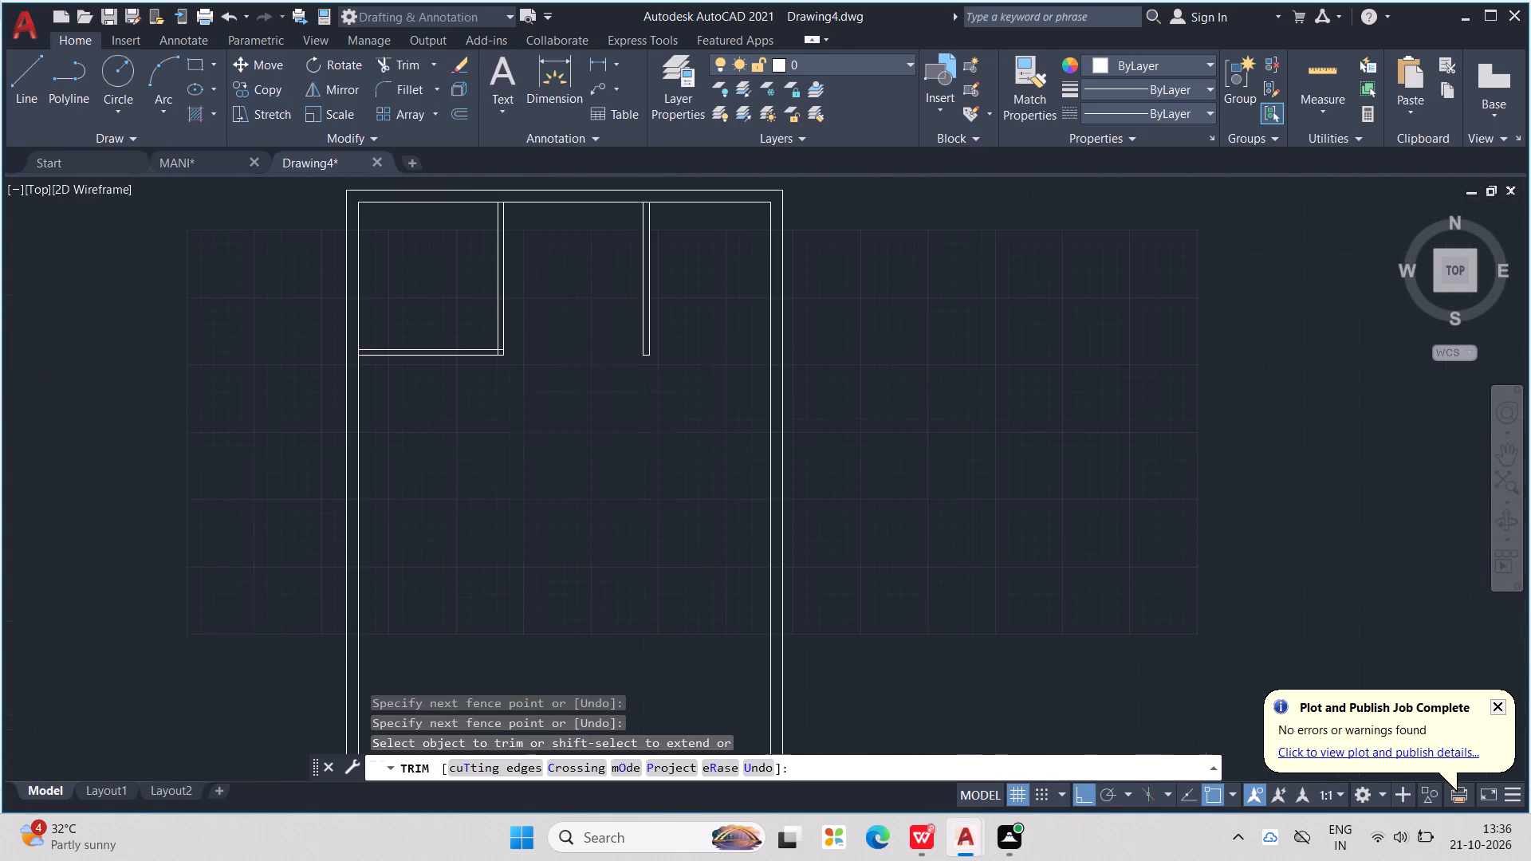
# Trim the left wall's inner line between the two horizontal partition lines of the upper-left room.
pyautogui.moveTo(592, 422); pyautogui.dragTo(679, 580, button='middle')
pyautogui.scroll(-1, 679, 580)
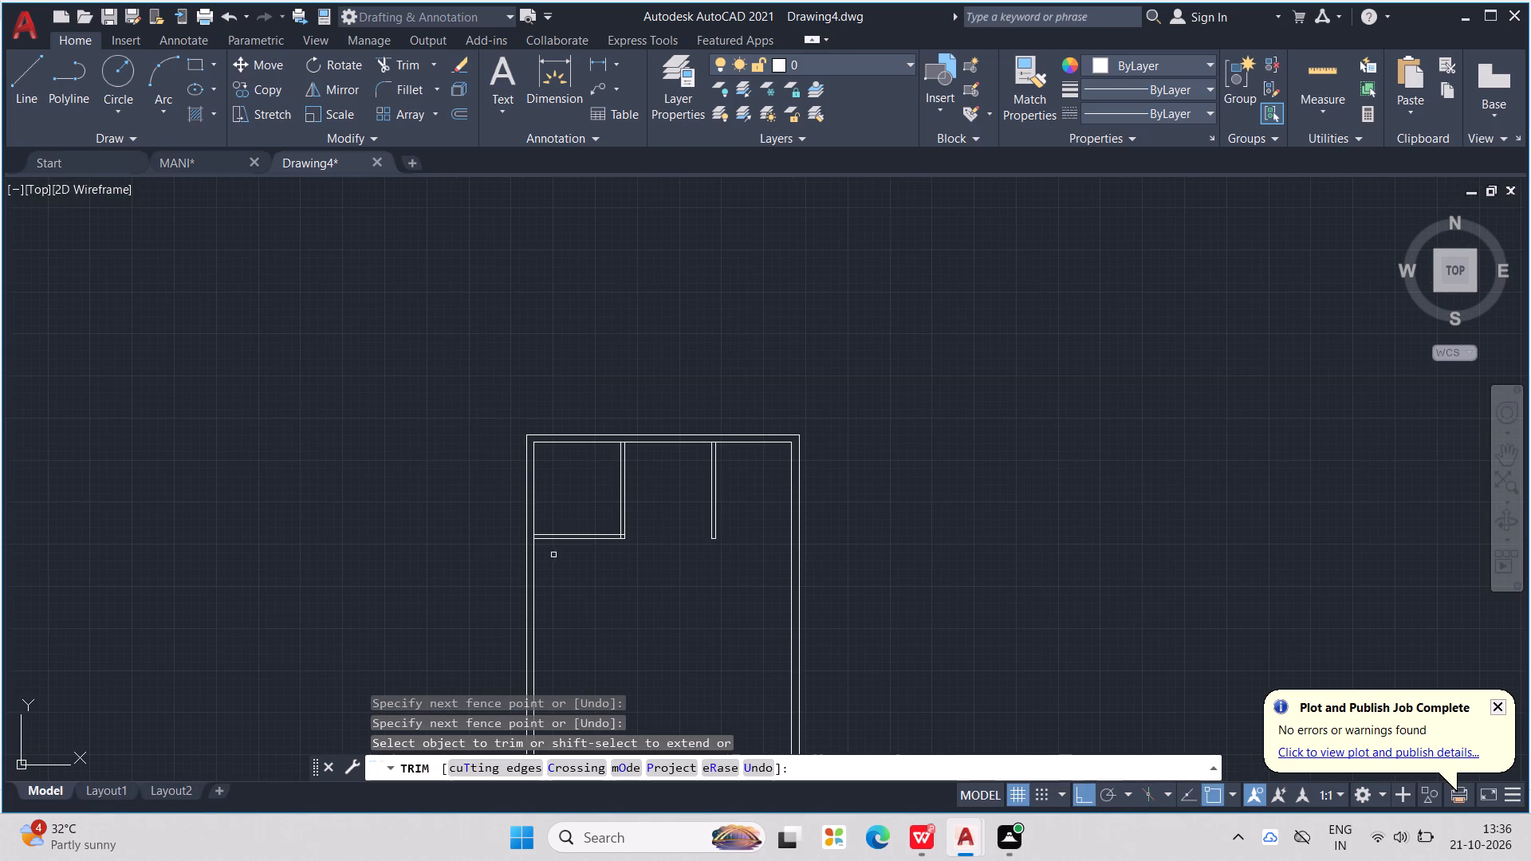
pyautogui.scroll(3, 545, 554)
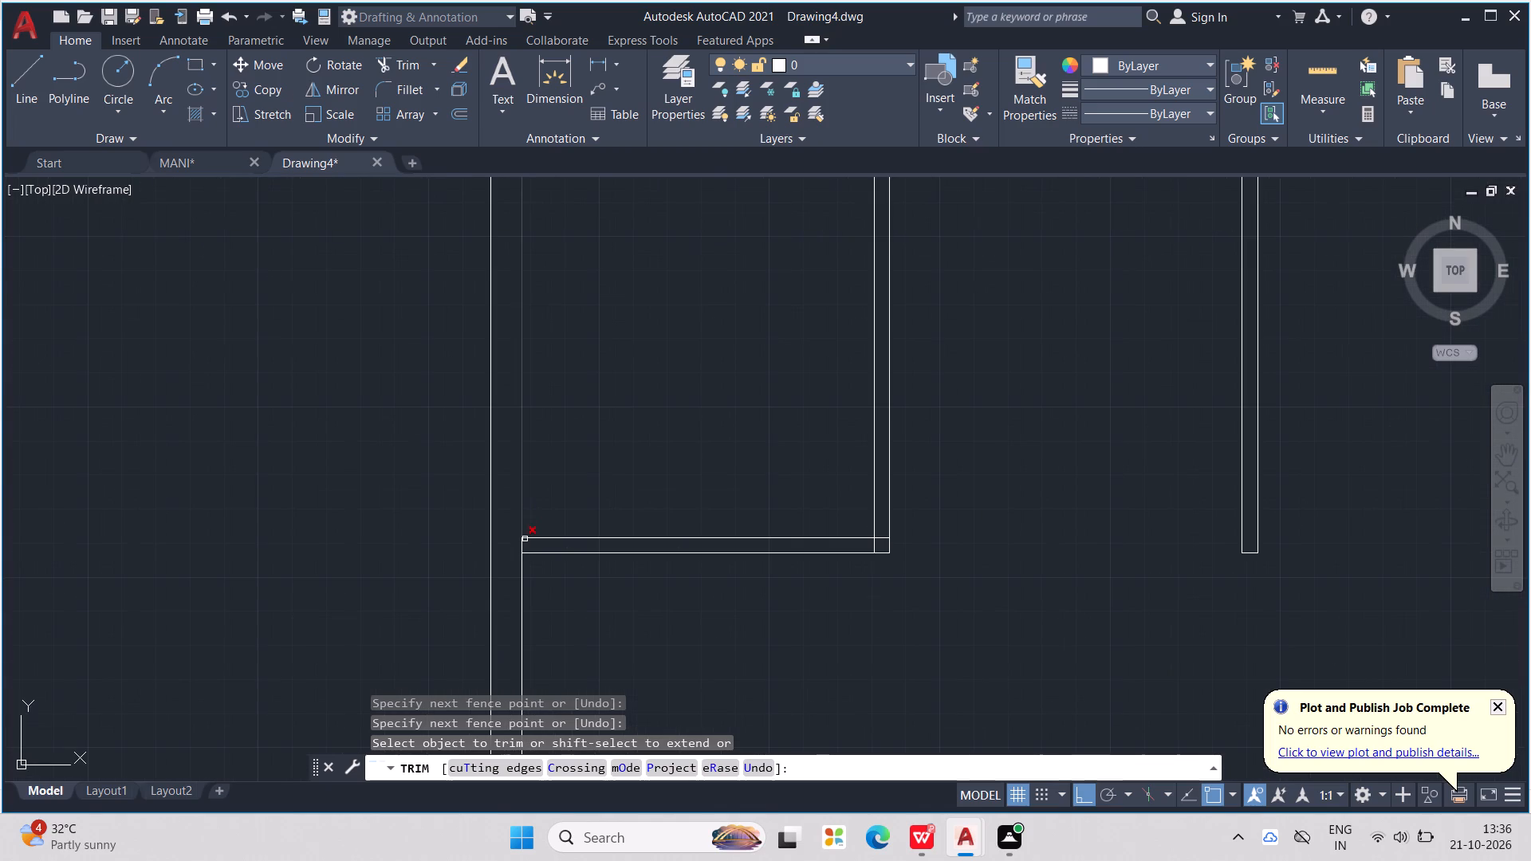
pyautogui.click(525, 545)
pyautogui.click(512, 545)
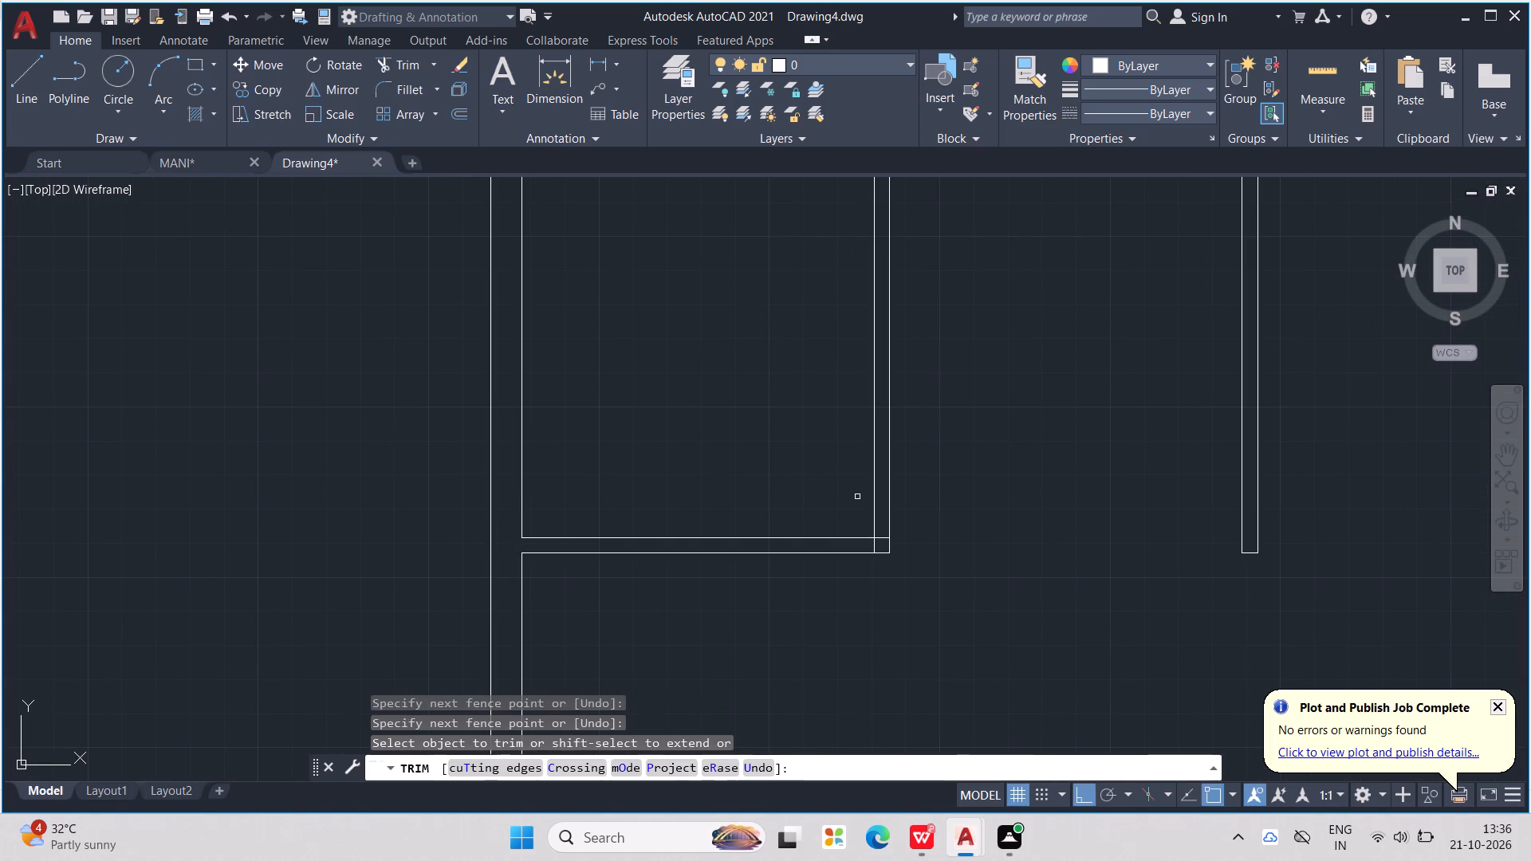
# Trim the overlapping partition lines at the lower-right corner of the upper-left room.
pyautogui.scroll(3, 862, 529)
pyautogui.moveTo(895, 550); pyautogui.dragTo(857, 585)
pyautogui.scroll(-1, 860, 579)
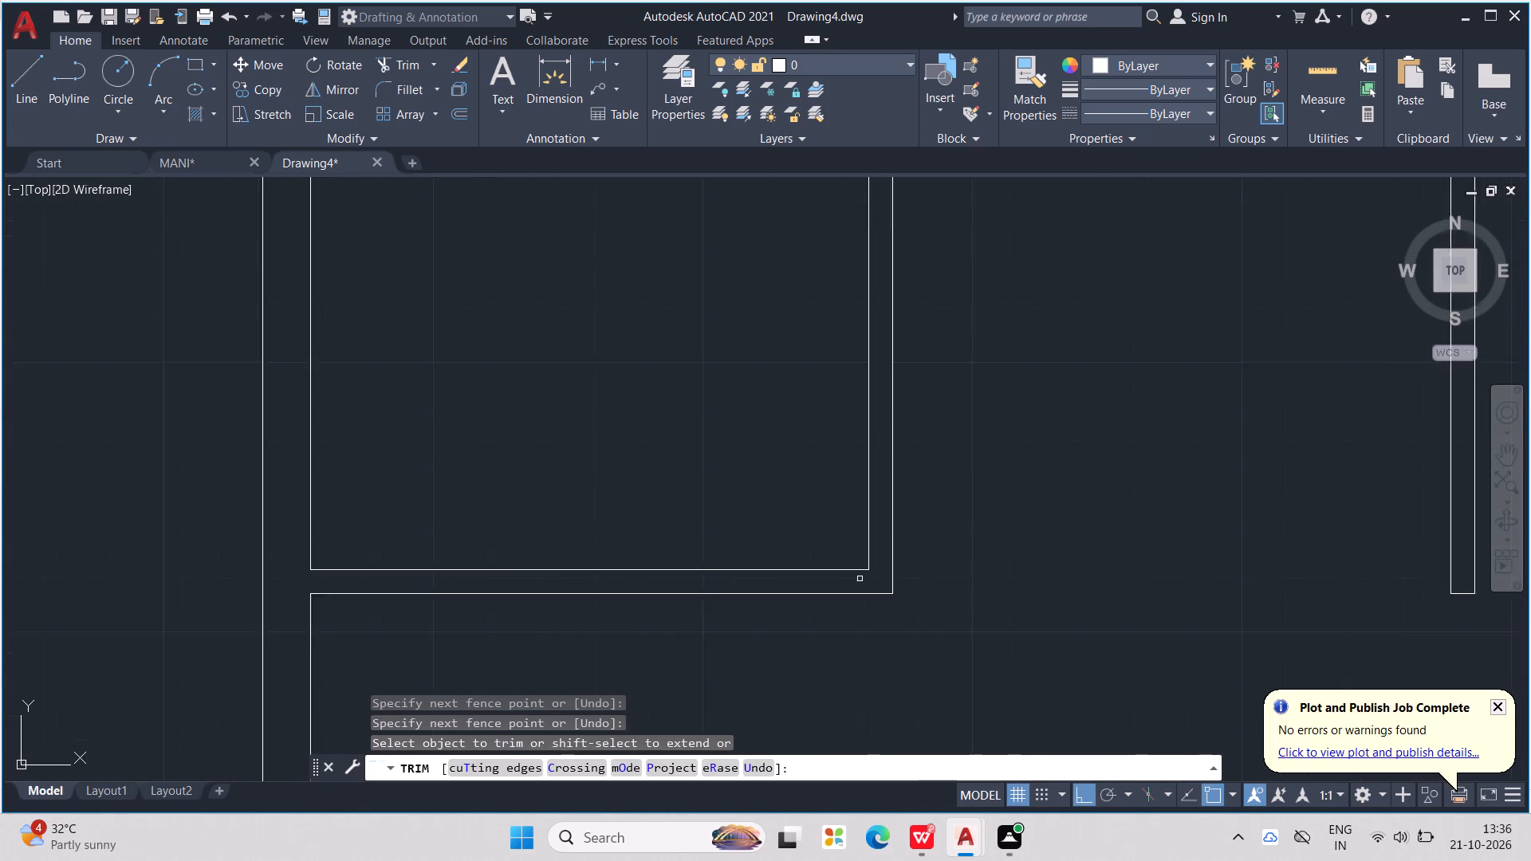
pyautogui.scroll(-6, 861, 579)
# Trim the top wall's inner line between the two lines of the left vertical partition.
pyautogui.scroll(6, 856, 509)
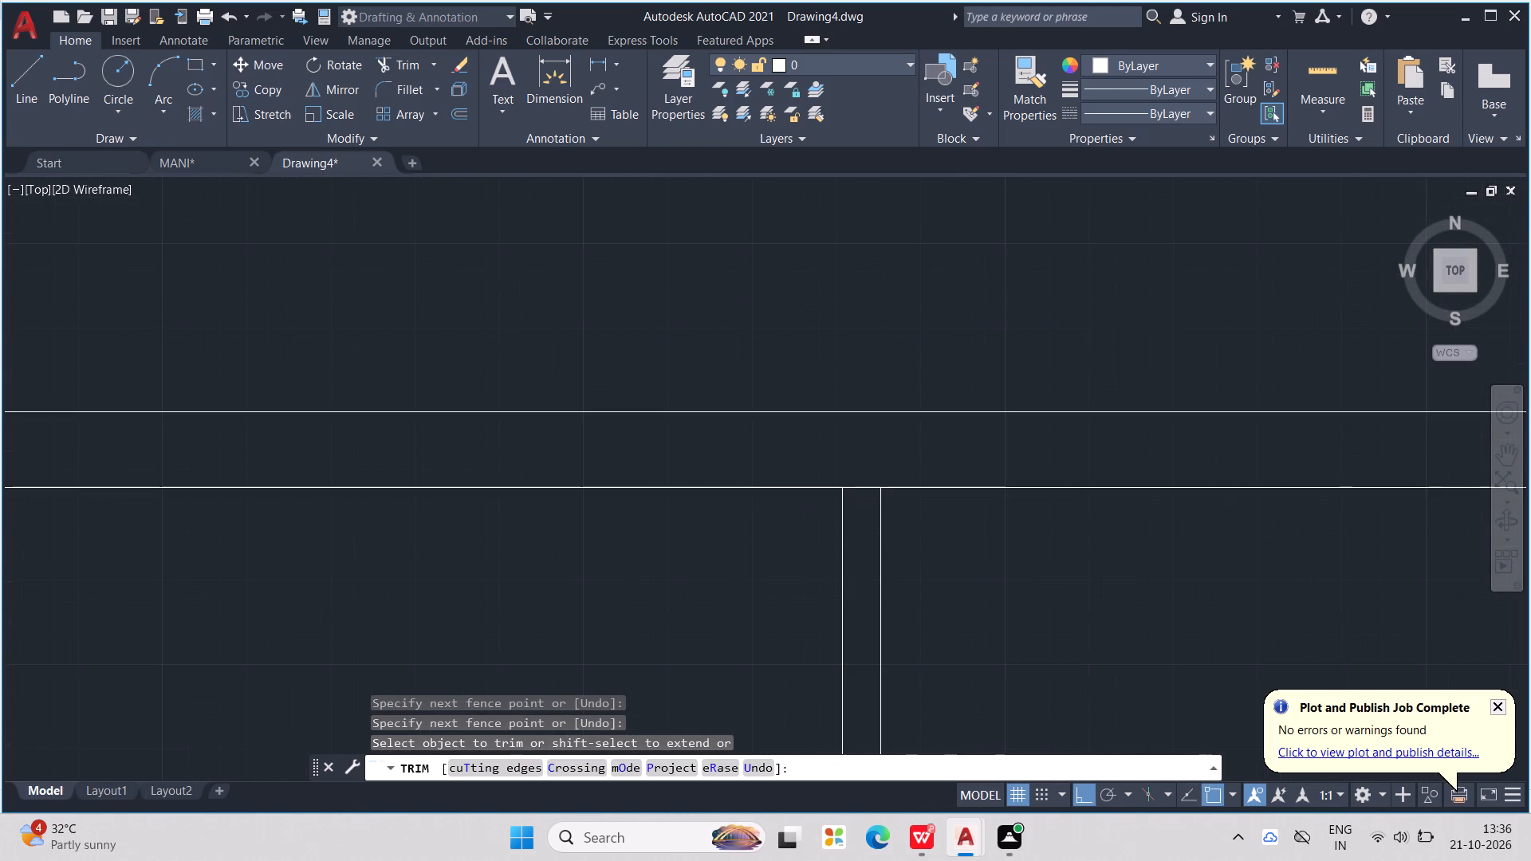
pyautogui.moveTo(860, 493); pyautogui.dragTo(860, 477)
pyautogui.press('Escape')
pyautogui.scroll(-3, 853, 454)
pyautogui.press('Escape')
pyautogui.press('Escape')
# Draw a short horizontal line across the left vertical partition, overshooting it on both sides, above the upper-left room's lower corner.
pyautogui.press('l')
pyautogui.press('Return')
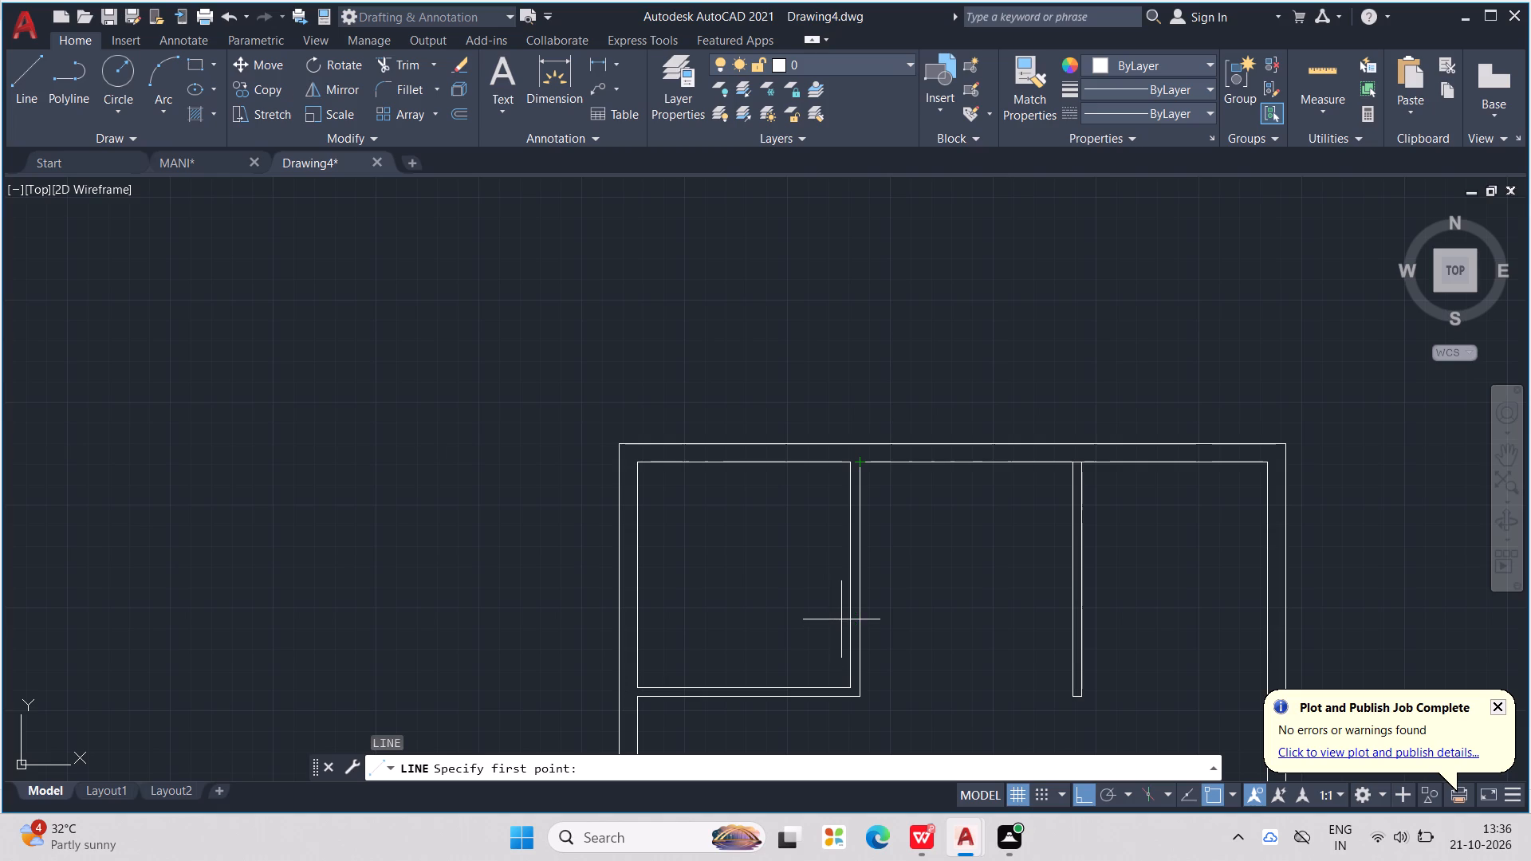
pyautogui.scroll(2, 852, 615)
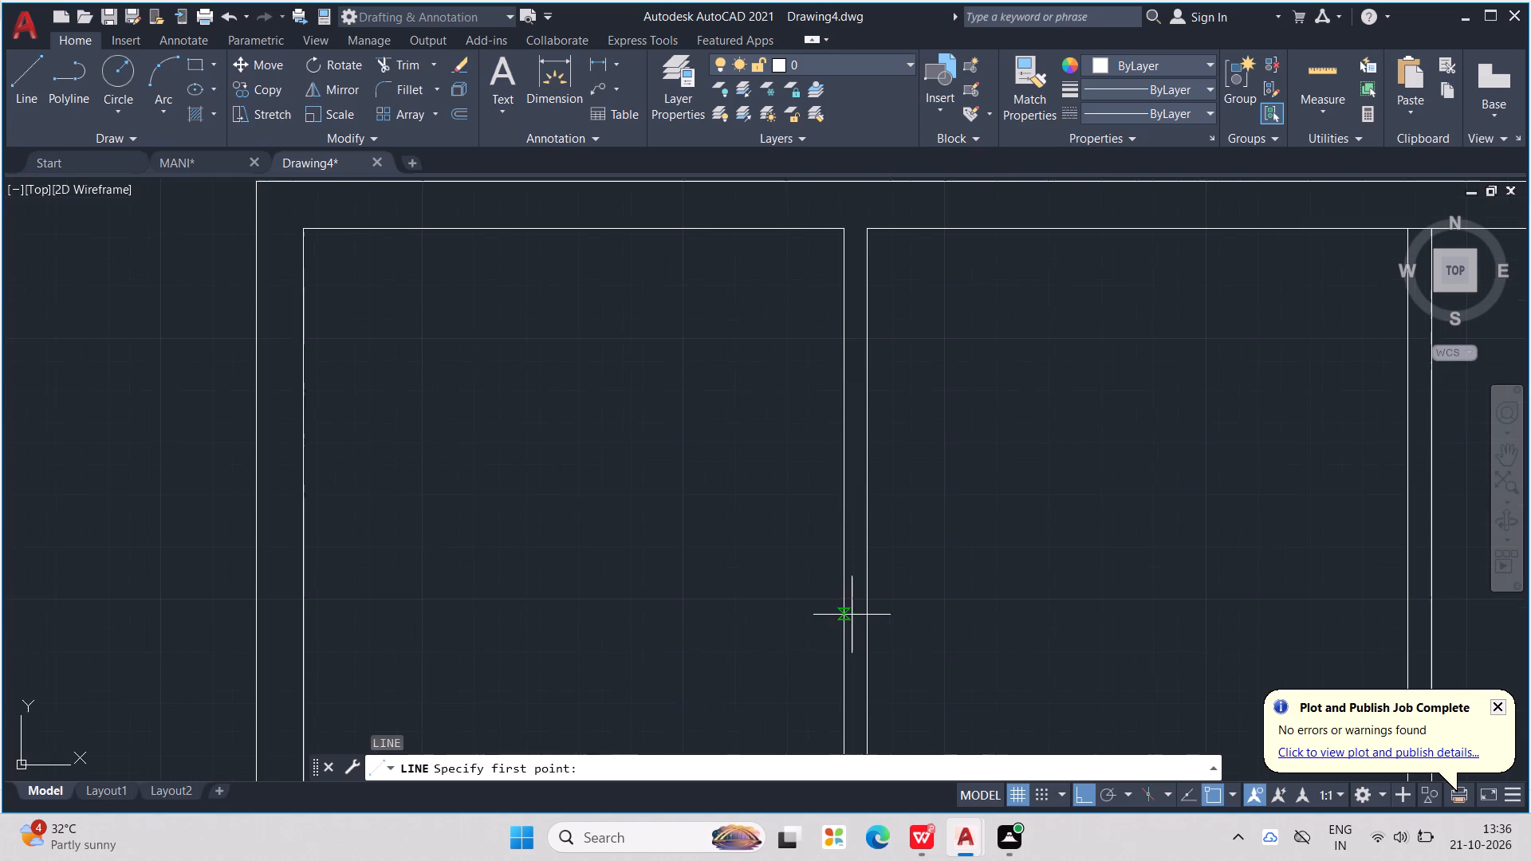
pyautogui.click(819, 620)
pyautogui.click(973, 615)
pyautogui.press('Escape')
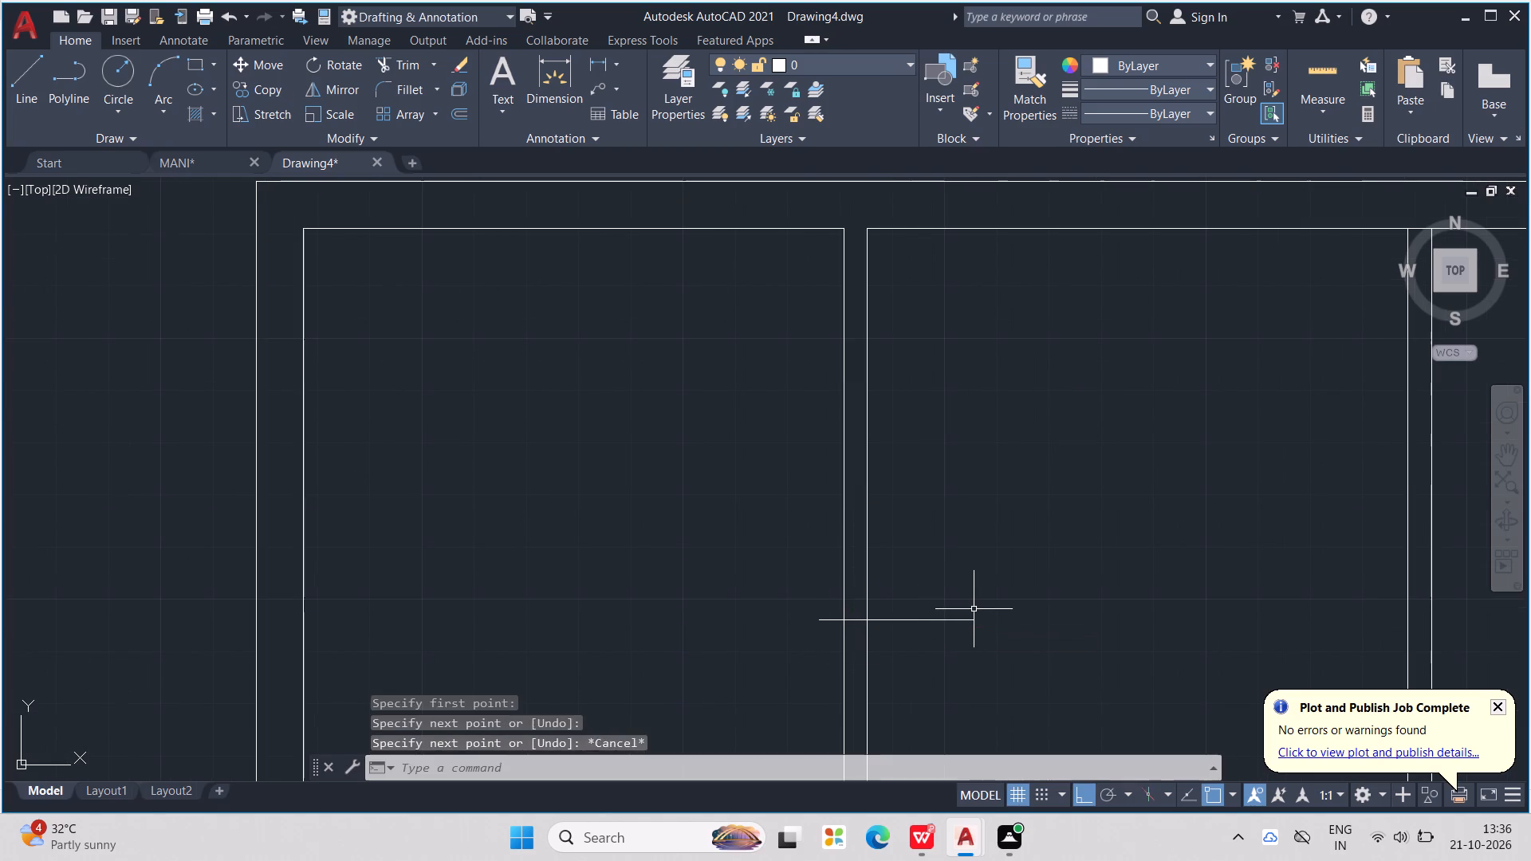
pyautogui.press('Escape')
pyautogui.press('Escape')
pyautogui.press('Escape')
pyautogui.press('Escape')
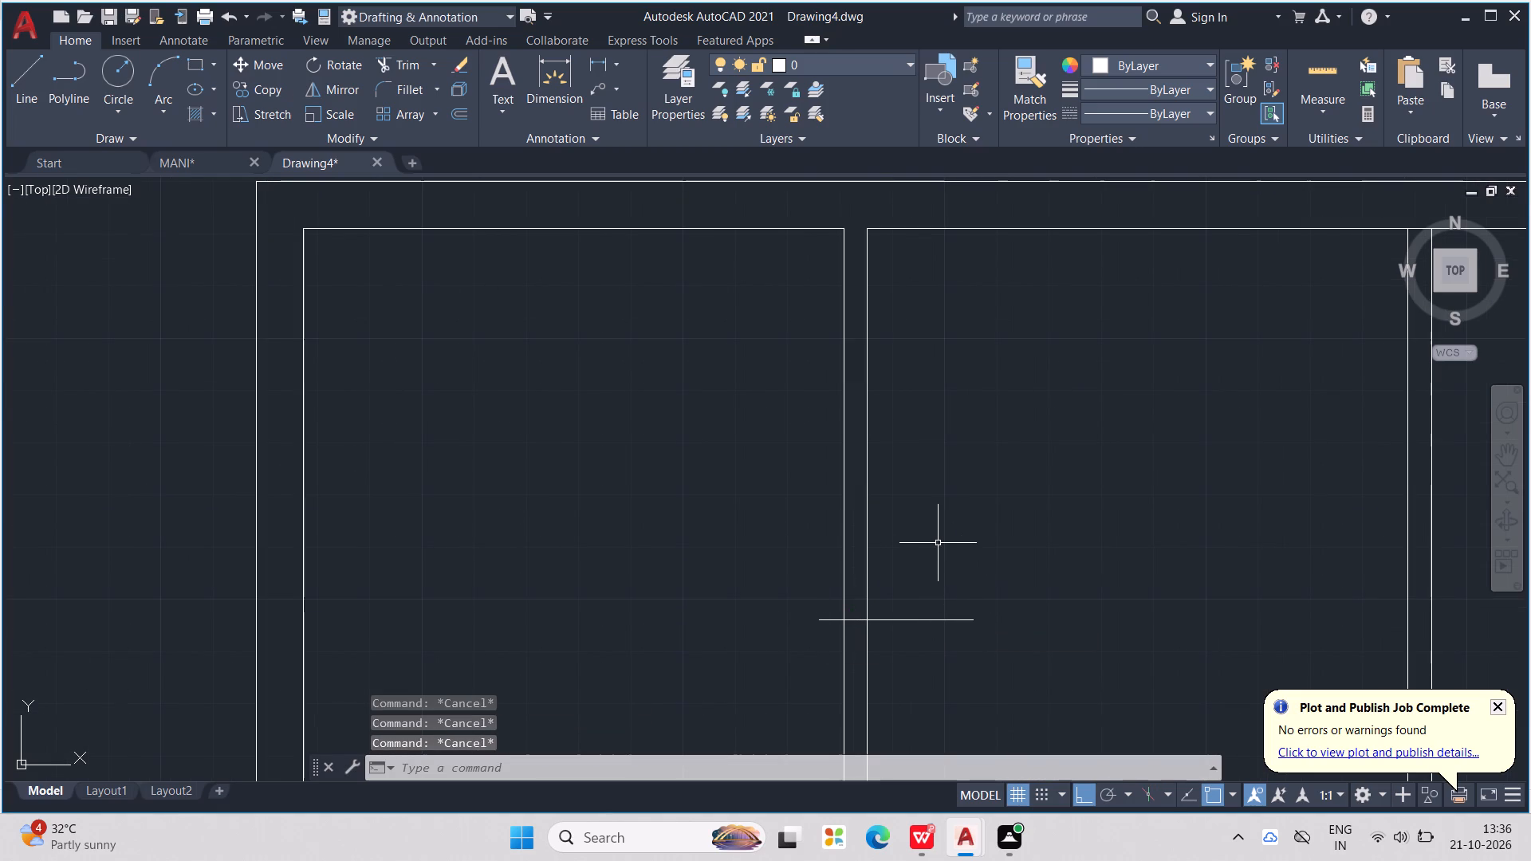
# Trim both overhanging ends of the short horizontal line so it spans only the thickness of the left vertical partition.
pyautogui.press('t')
pyautogui.press('r')
pyautogui.press('Return')
pyautogui.moveTo(907, 523); pyautogui.dragTo(927, 643)
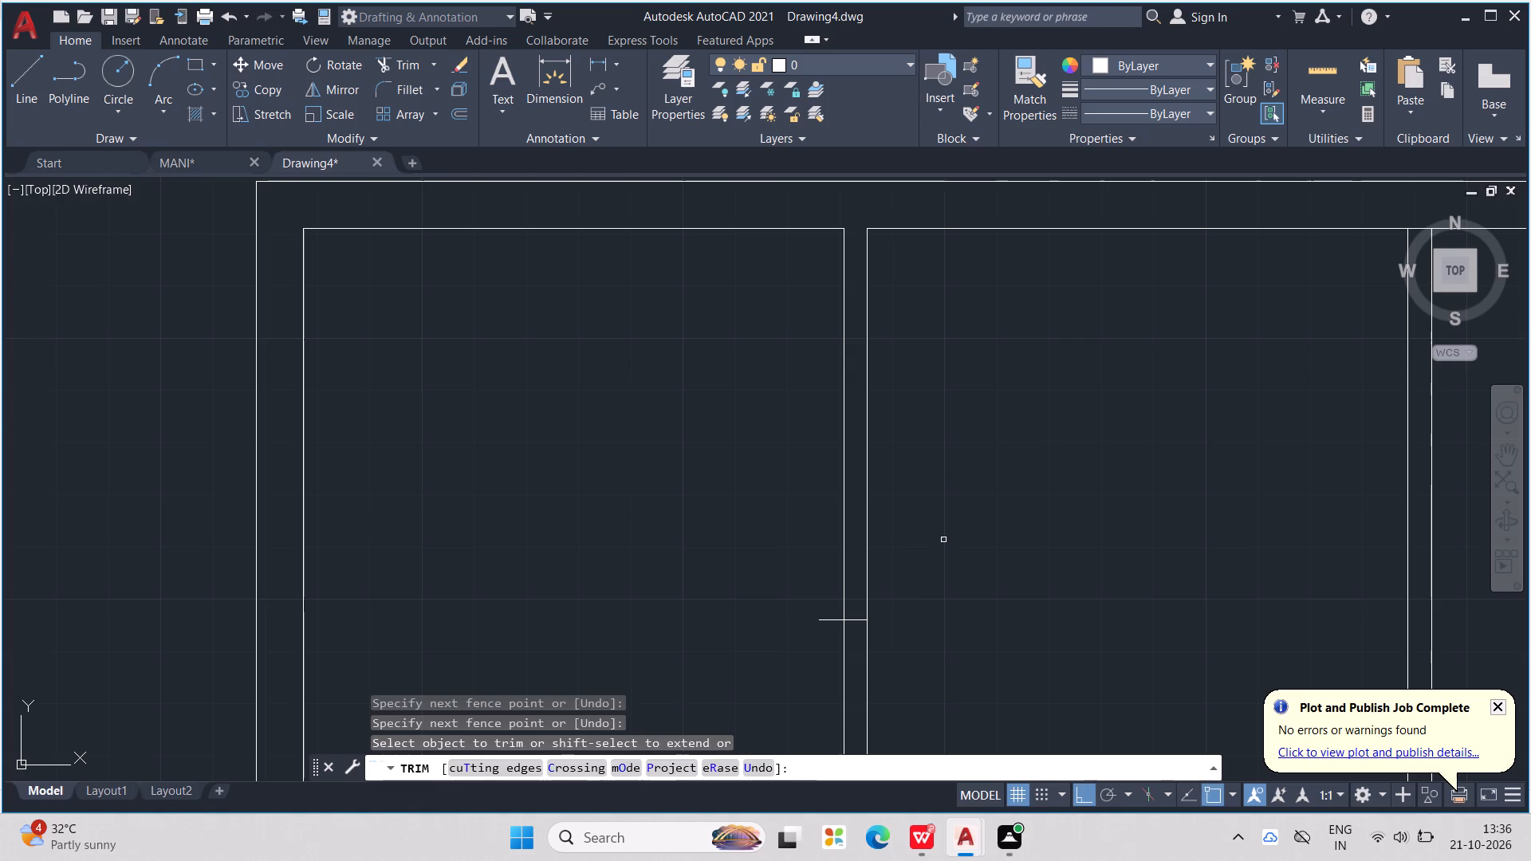
pyautogui.moveTo(944, 529); pyautogui.dragTo(937, 529)
pyautogui.click(938, 581)
pyautogui.moveTo(827, 619); pyautogui.dragTo(829, 627)
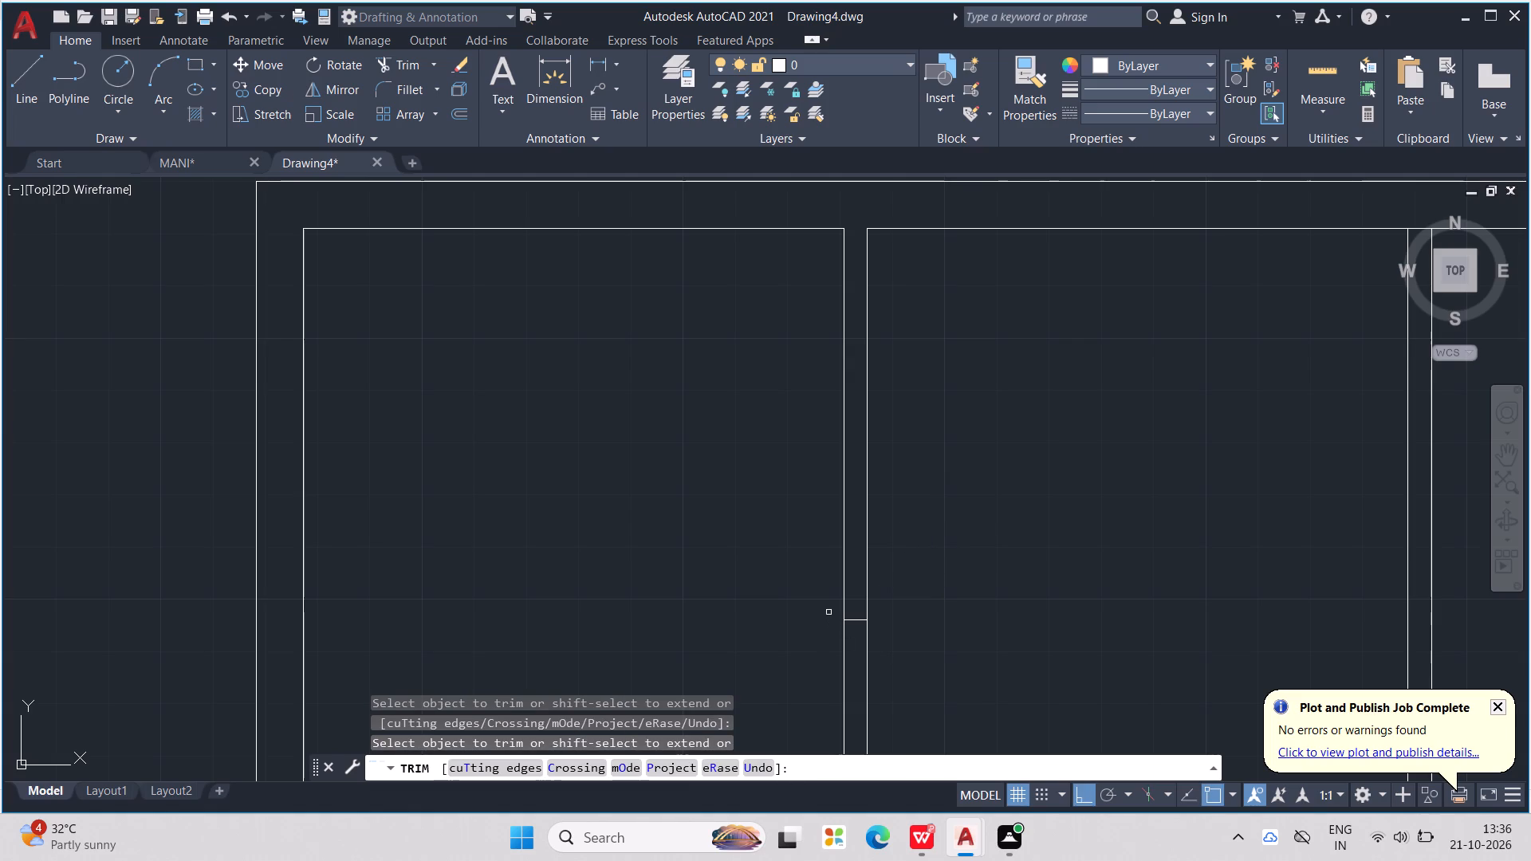
pyautogui.press('Escape')
pyautogui.press('Escape')
pyautogui.press('Escape')
# Extend the top wall's inner line across the gap at the upper end of the left vertical partition.
pyautogui.press('e')
pyautogui.press('x')
pyautogui.press('Return')
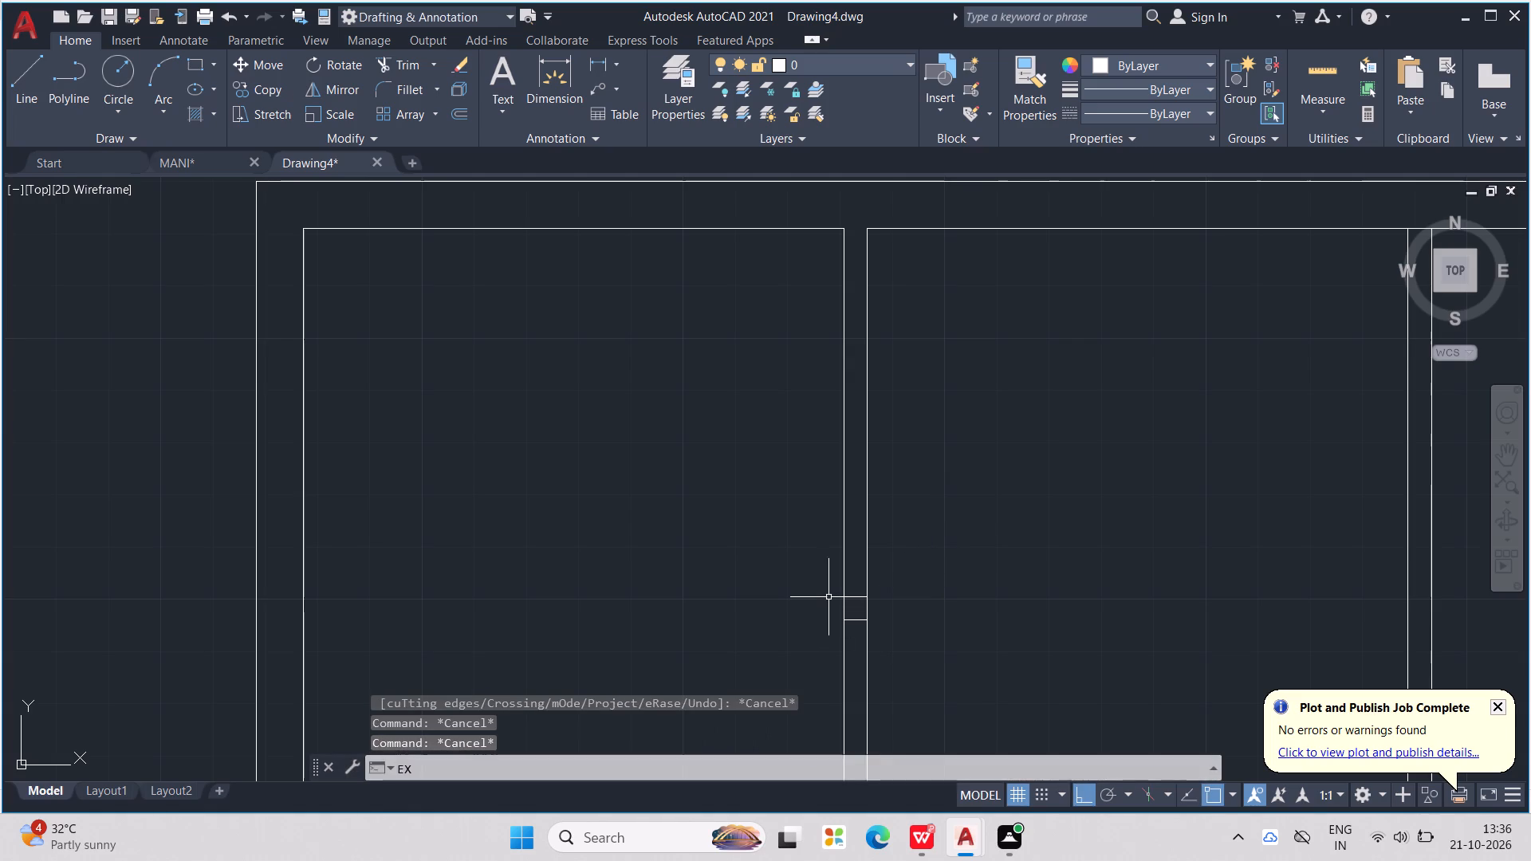
pyautogui.click(899, 230)
pyautogui.press('Escape')
pyautogui.press('Escape')
pyautogui.press('Escape')
pyautogui.press('Escape')
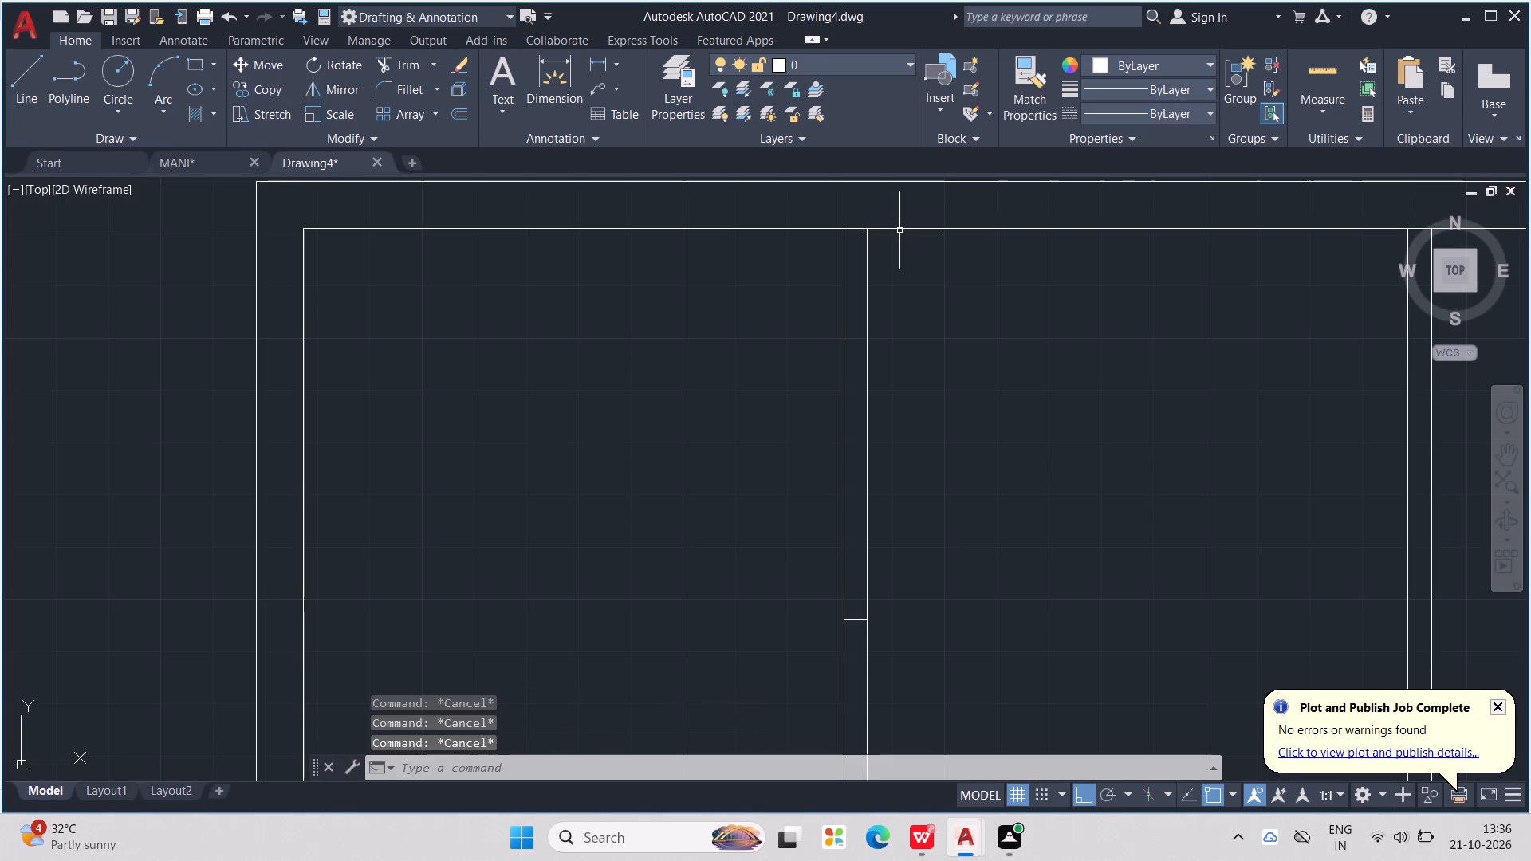
# Trim away both lines of the left vertical partition between the short horizontal line and the top wall.
pyautogui.write('TR')
pyautogui.press('Return')
pyautogui.moveTo(1019, 333); pyautogui.dragTo(726, 447)
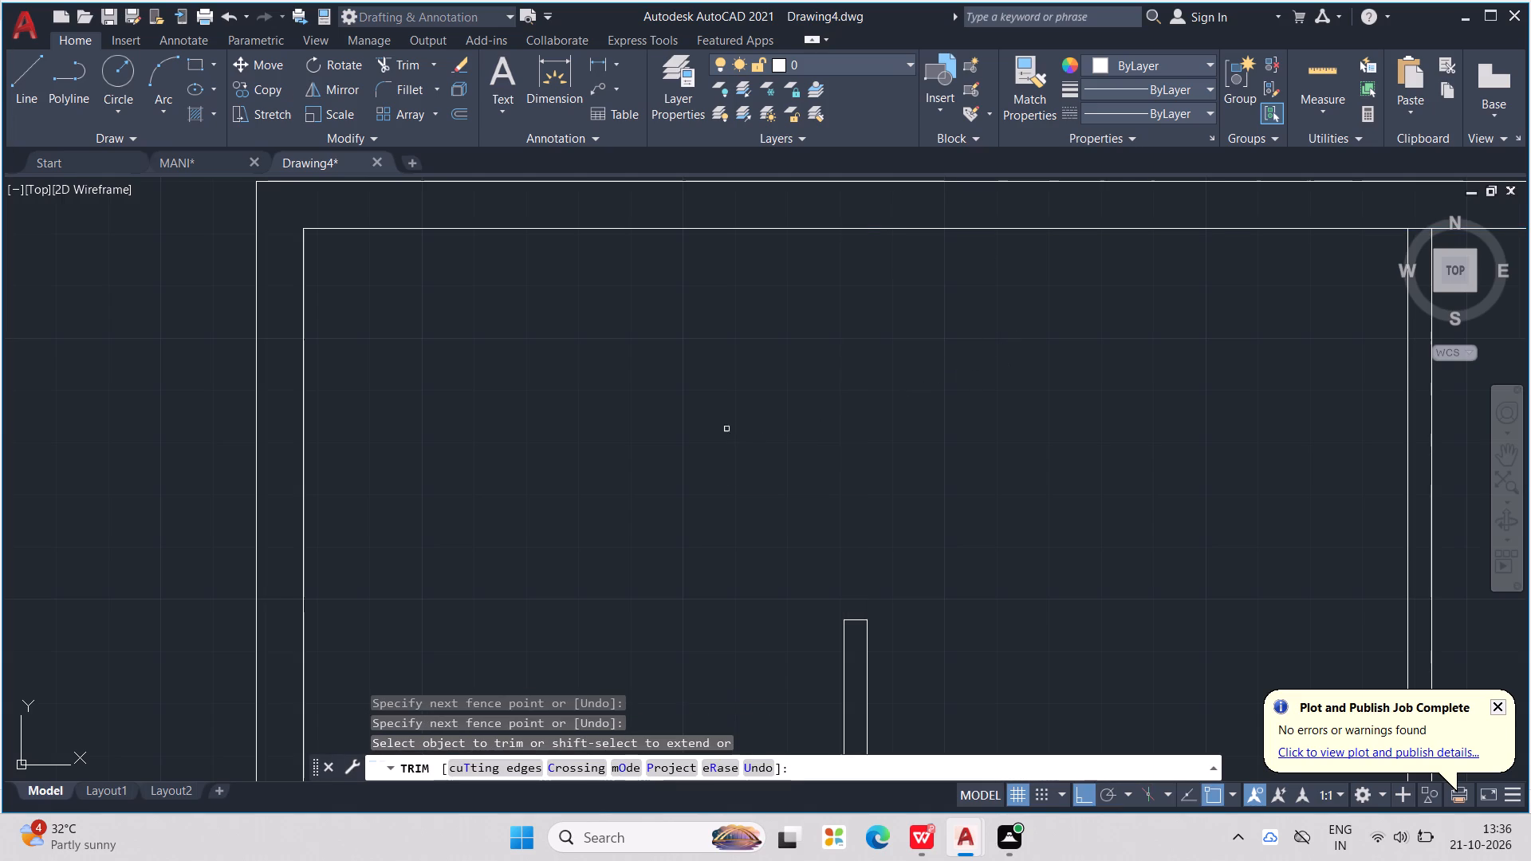
pyautogui.scroll(-3, 727, 419)
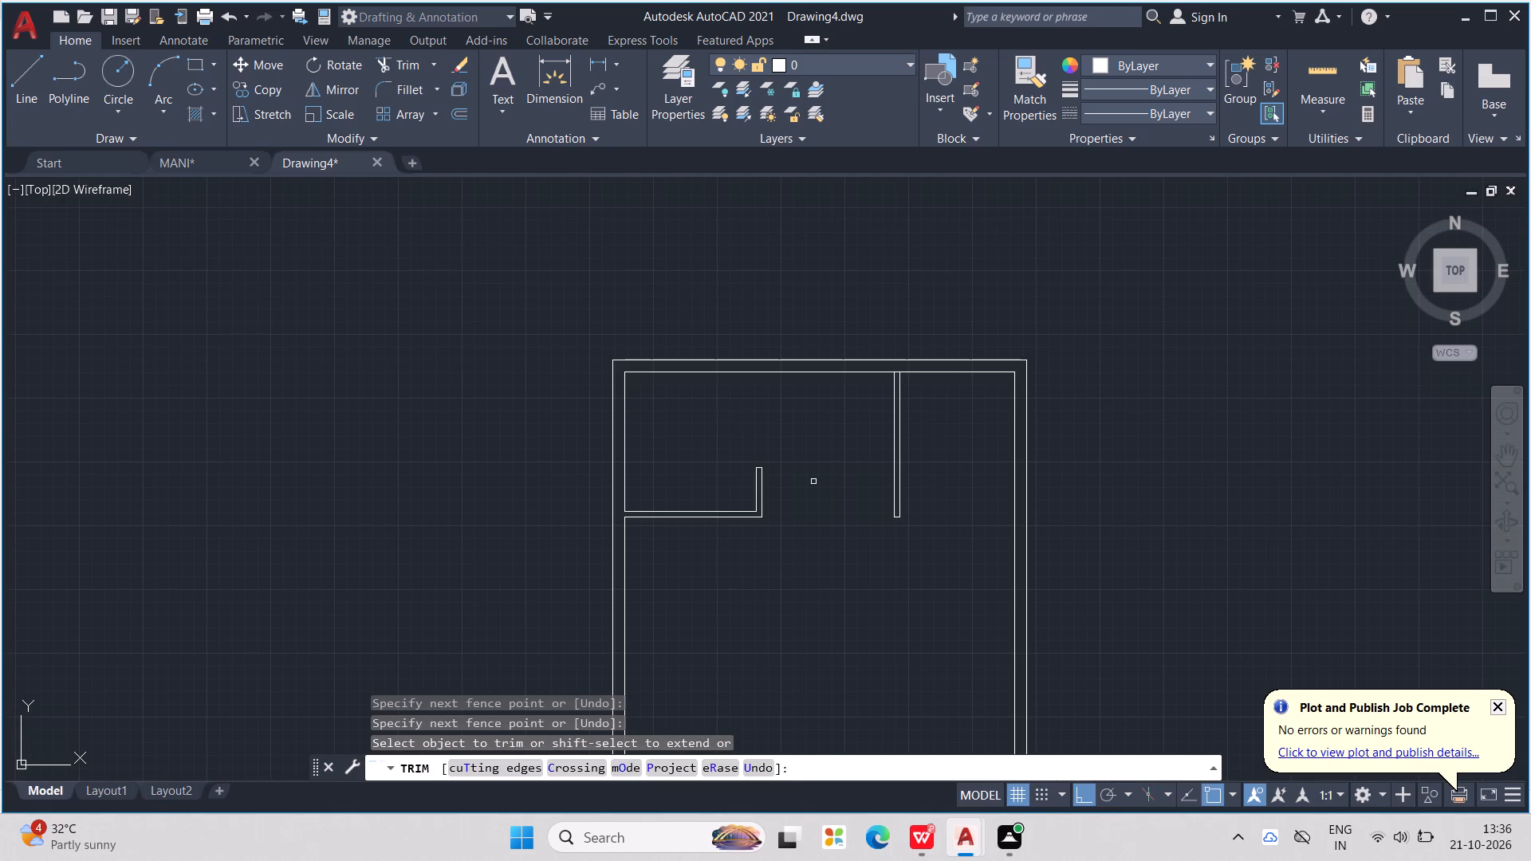
pyautogui.moveTo(860, 543); pyautogui.dragTo(883, 569, button='middle')
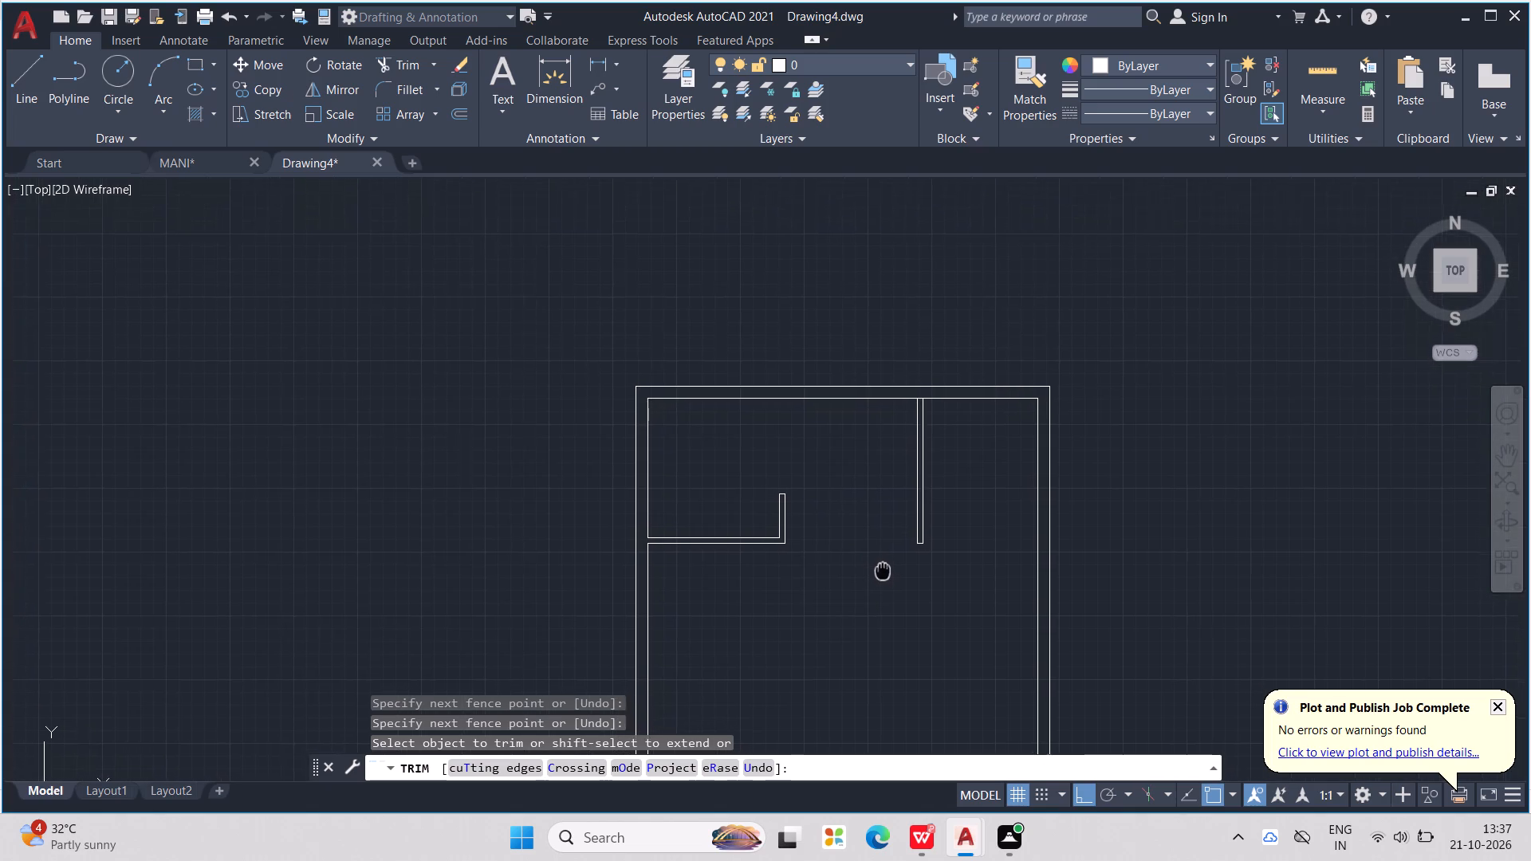
pyautogui.moveTo(883, 569); pyautogui.dragTo(895, 590, button='middle')
pyautogui.press('Escape')
pyautogui.press('Escape')
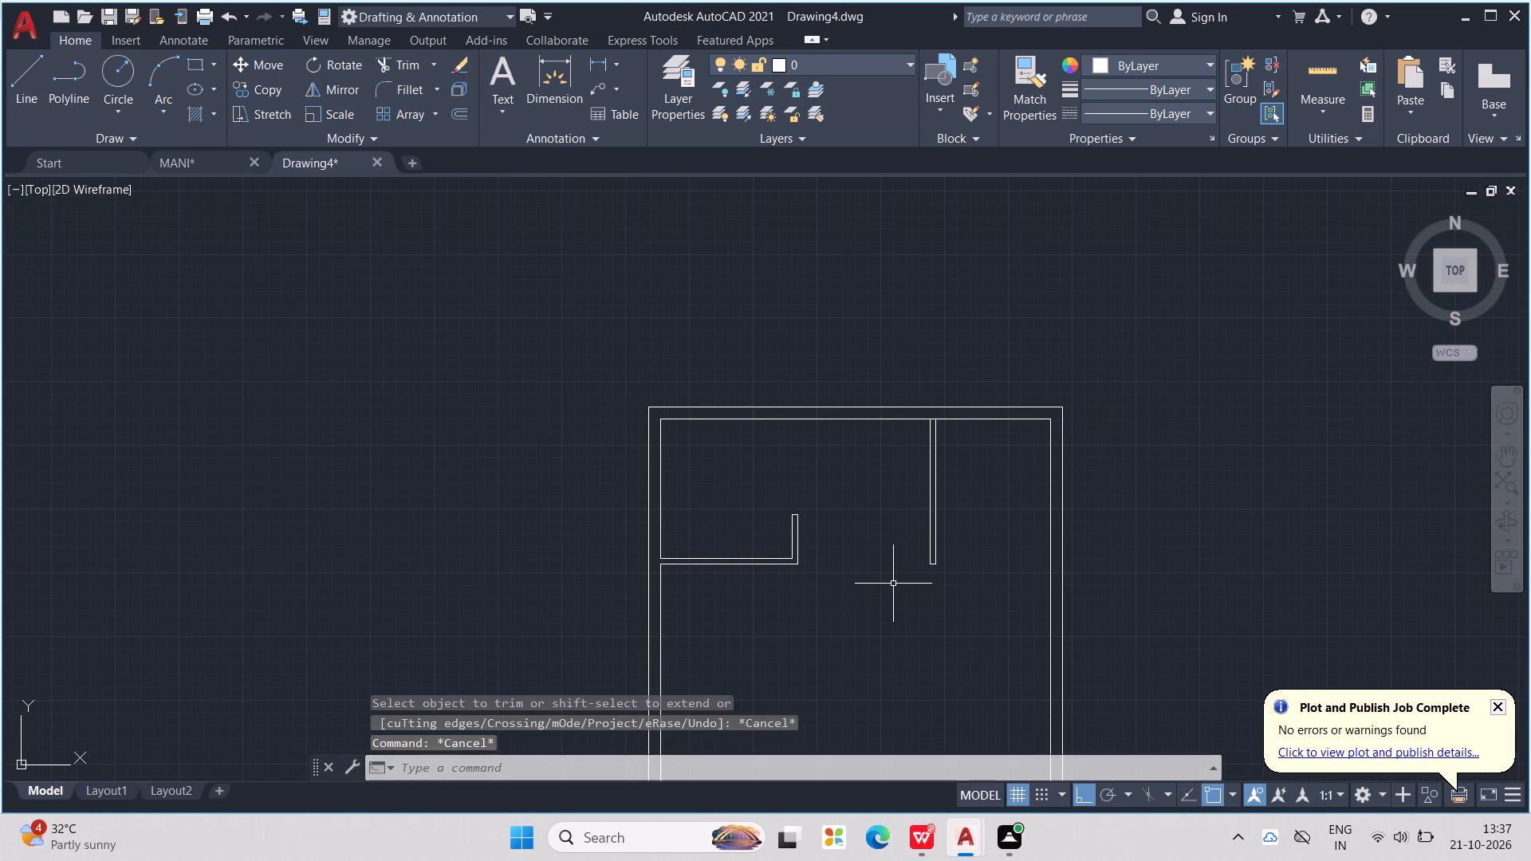
# Draw a vertical line from the outer upper corner of the left partition stub up to the top wall's inner line.
pyautogui.press('l')
pyautogui.press('Return')
pyautogui.scroll(3, 846, 492)
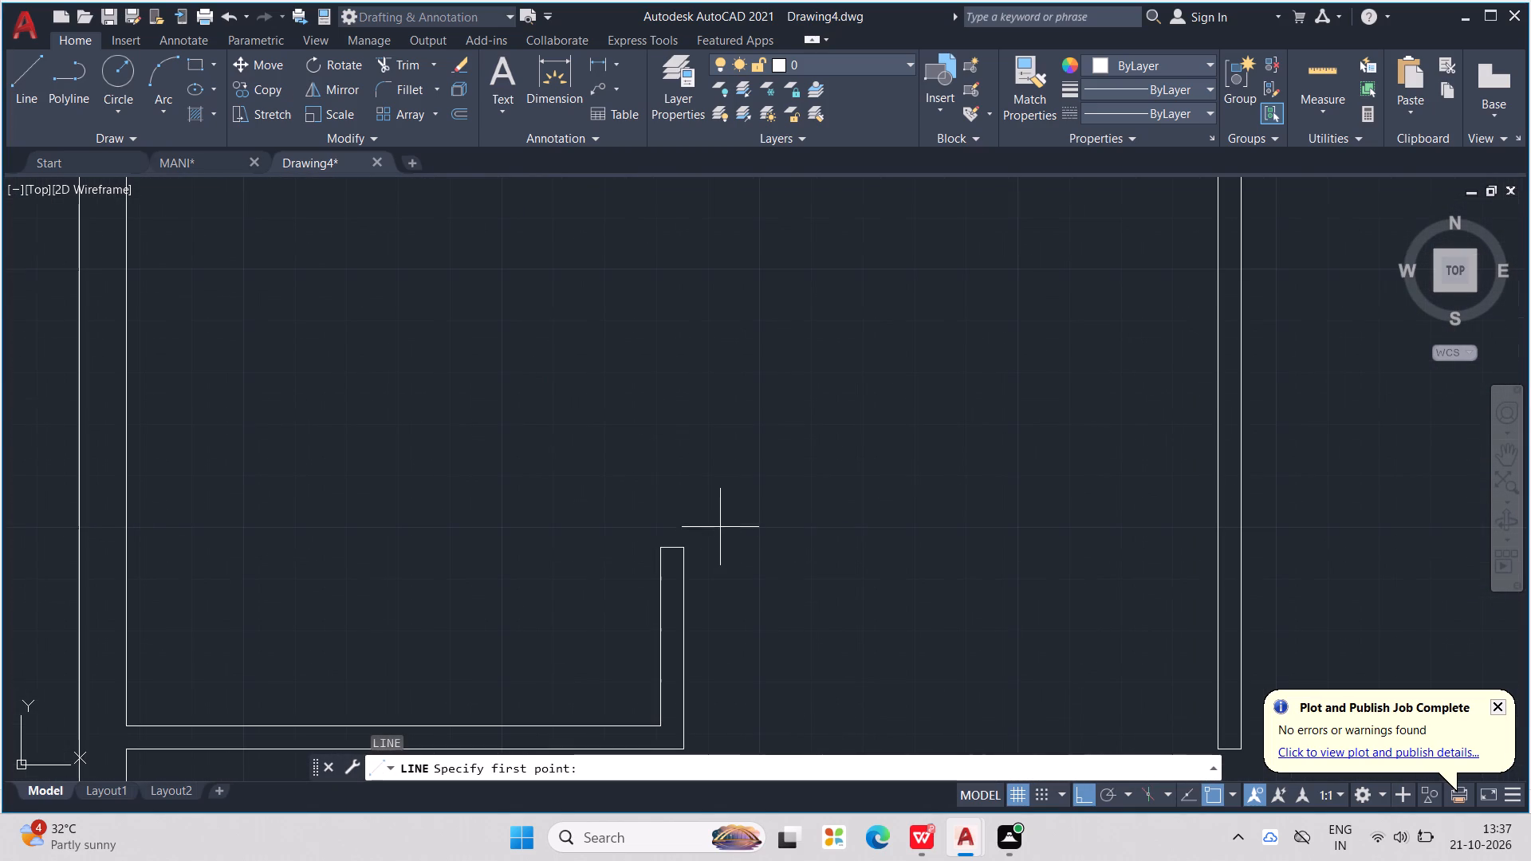
pyautogui.click(689, 550)
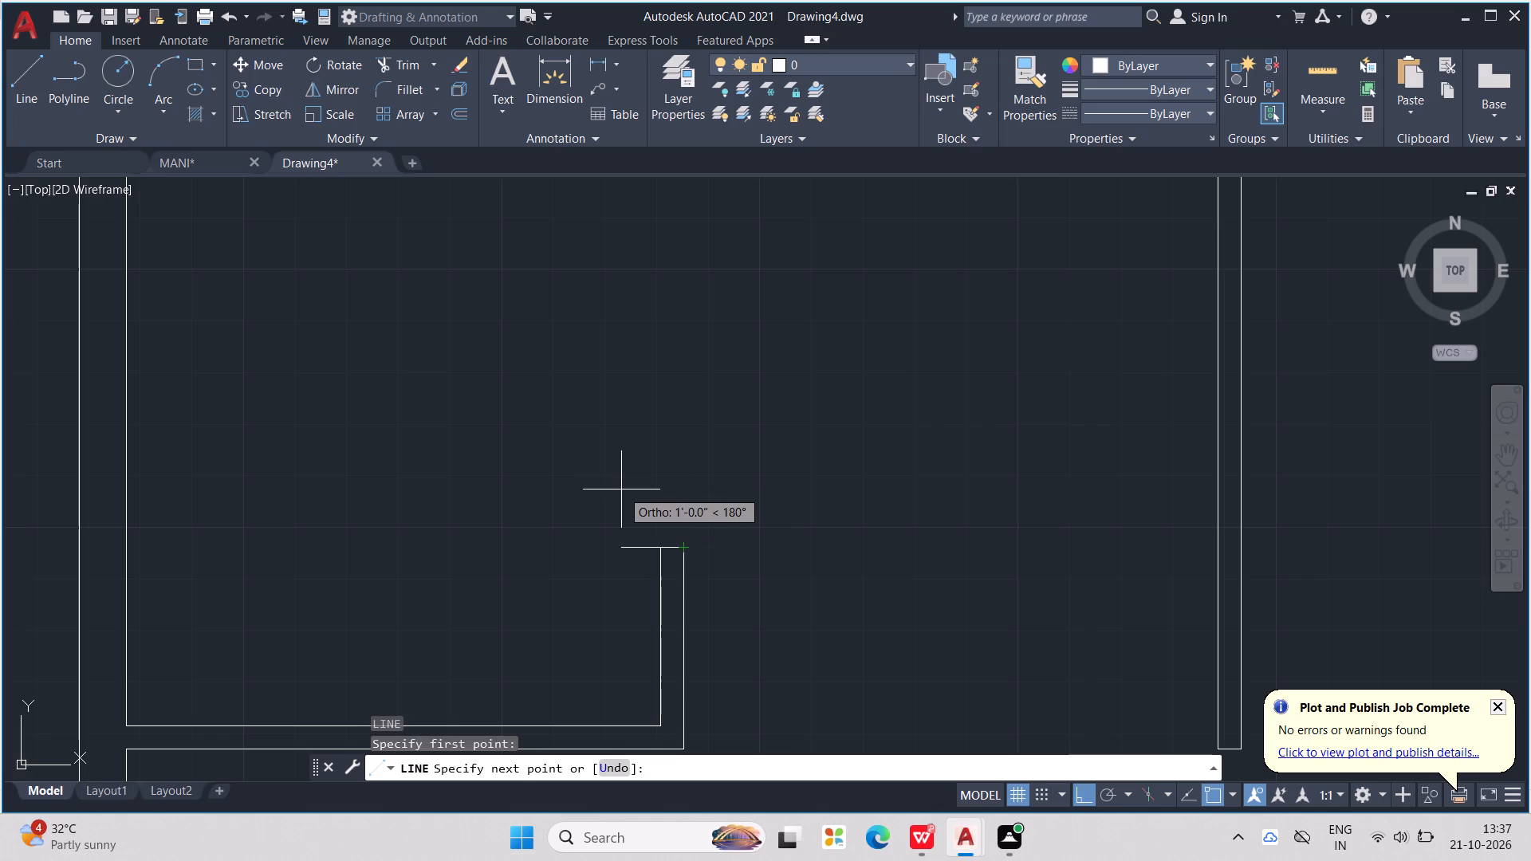
pyautogui.scroll(-3, 652, 517)
pyautogui.scroll(2, 667, 436)
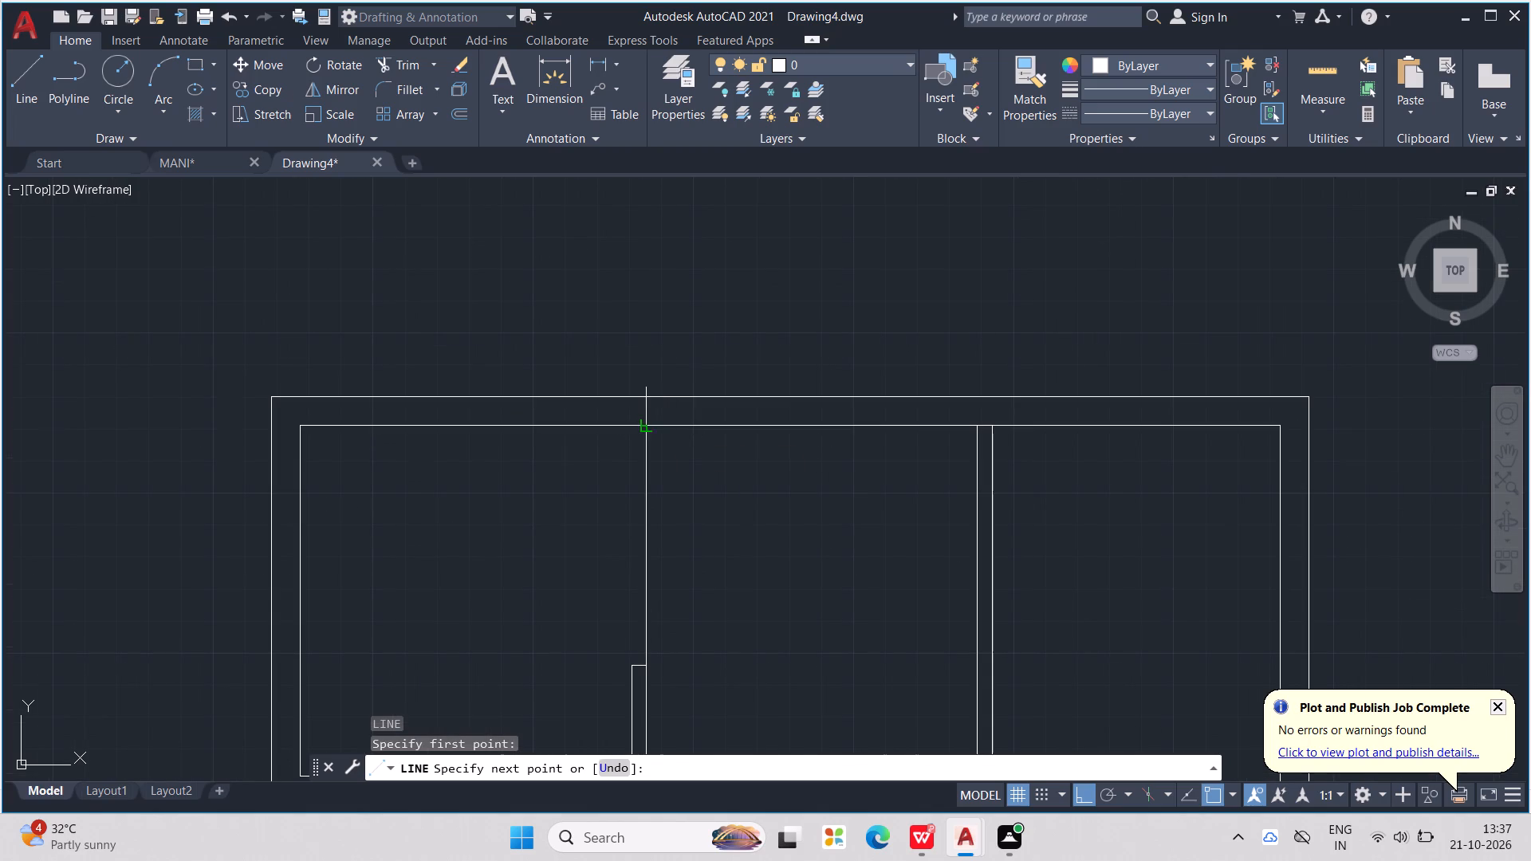
pyautogui.click(647, 423)
pyautogui.press('Escape')
pyautogui.press('Escape')
pyautogui.moveTo(662, 521); pyautogui.dragTo(668, 521, button='middle')
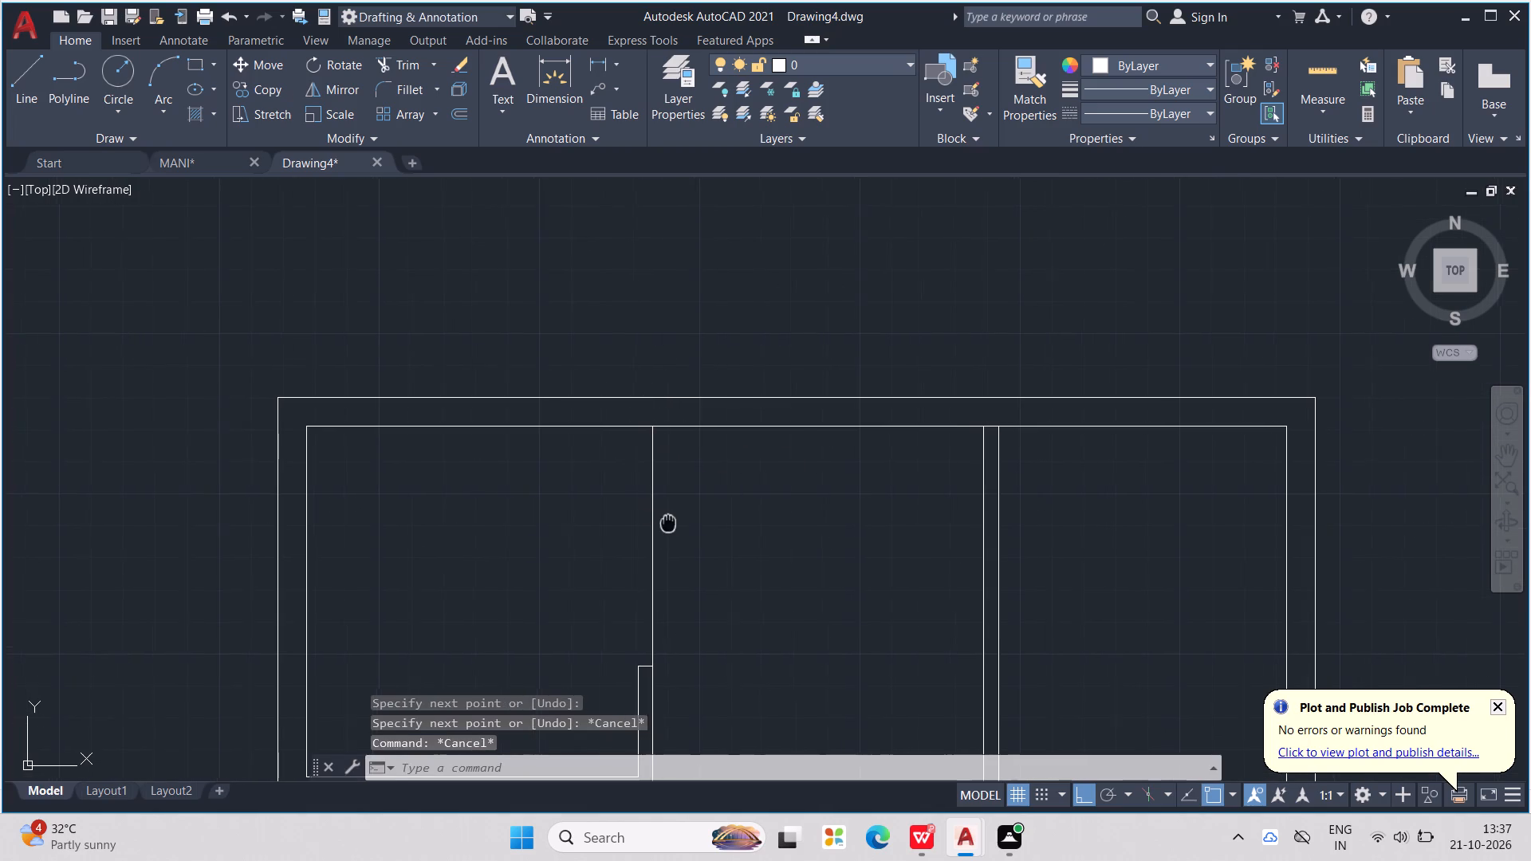
pyautogui.moveTo(668, 521); pyautogui.dragTo(778, 526, button='middle')
pyautogui.press('Escape')
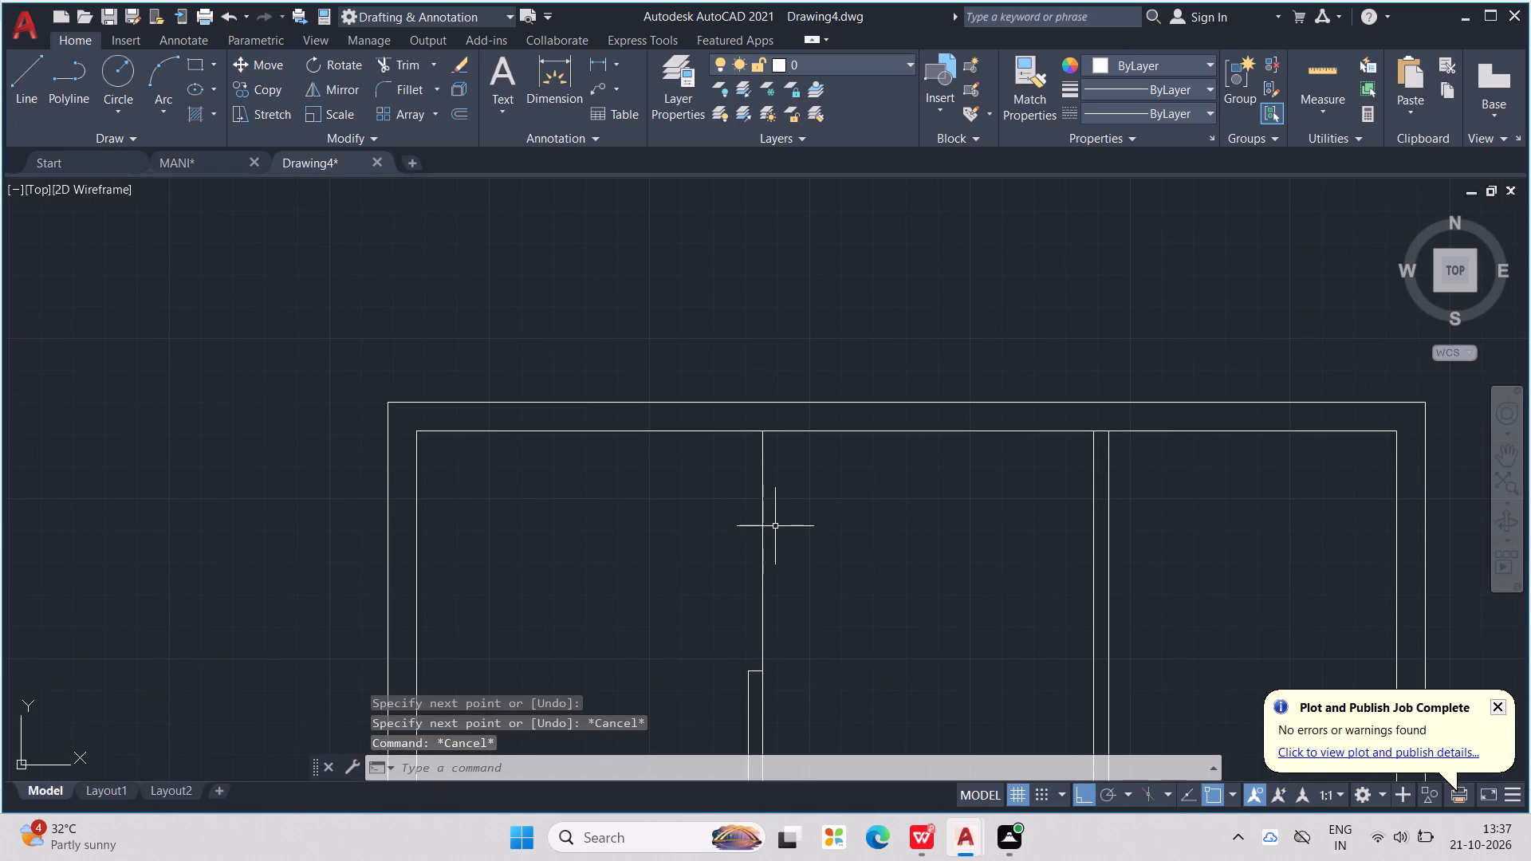
pyautogui.press('Escape')
pyautogui.press('Escape')
pyautogui.press('Escape')
pyautogui.press('Escape')
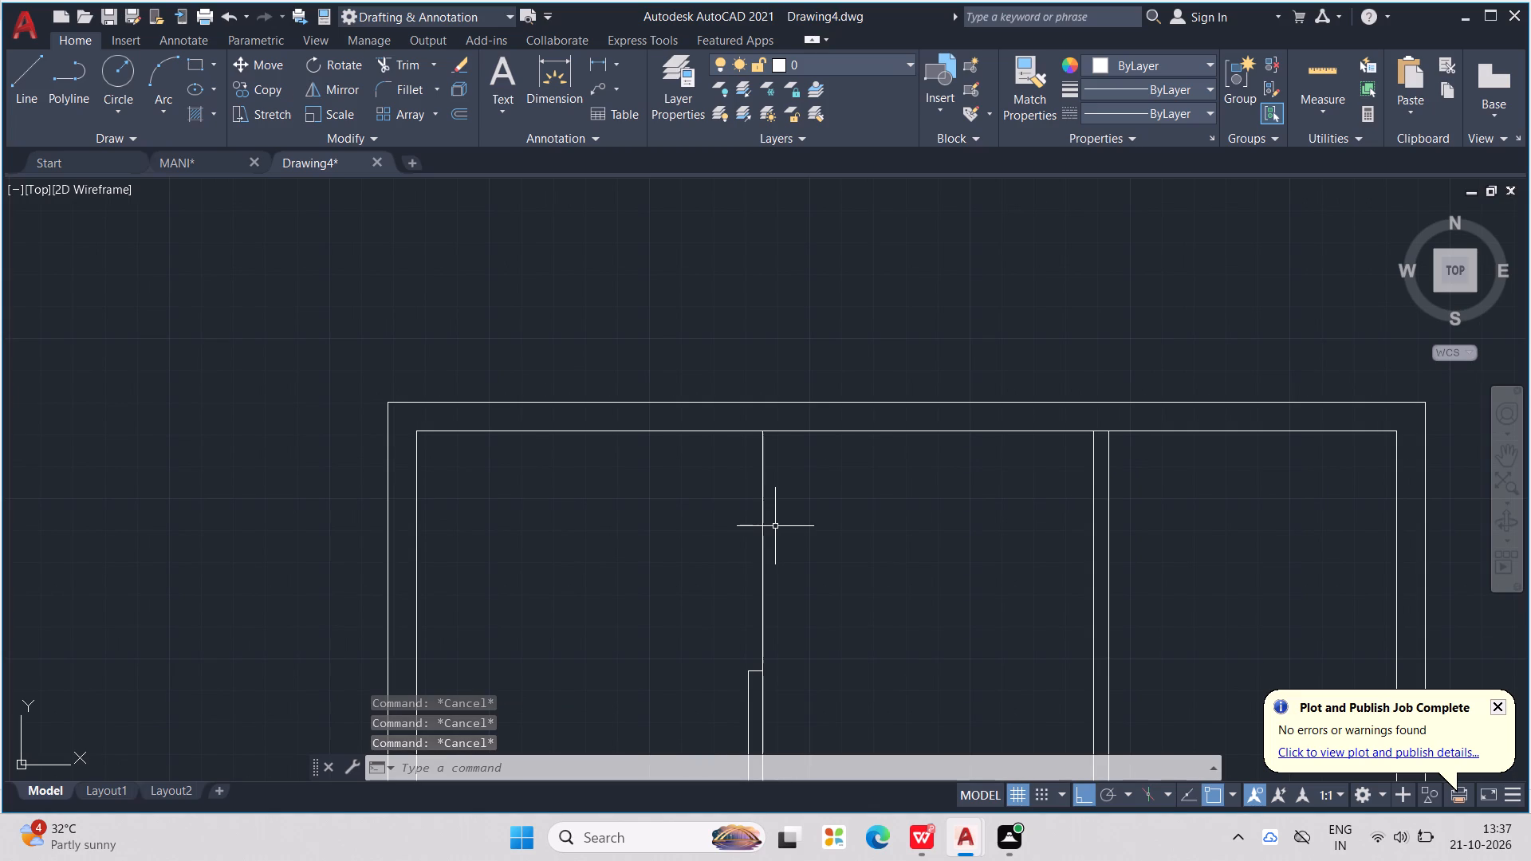
# Offset the left wall's inner line below the upper-left room by 5'9" toward the plan's interior.
pyautogui.write('OFF')
pyautogui.press('Return')
pyautogui.write("5'6")
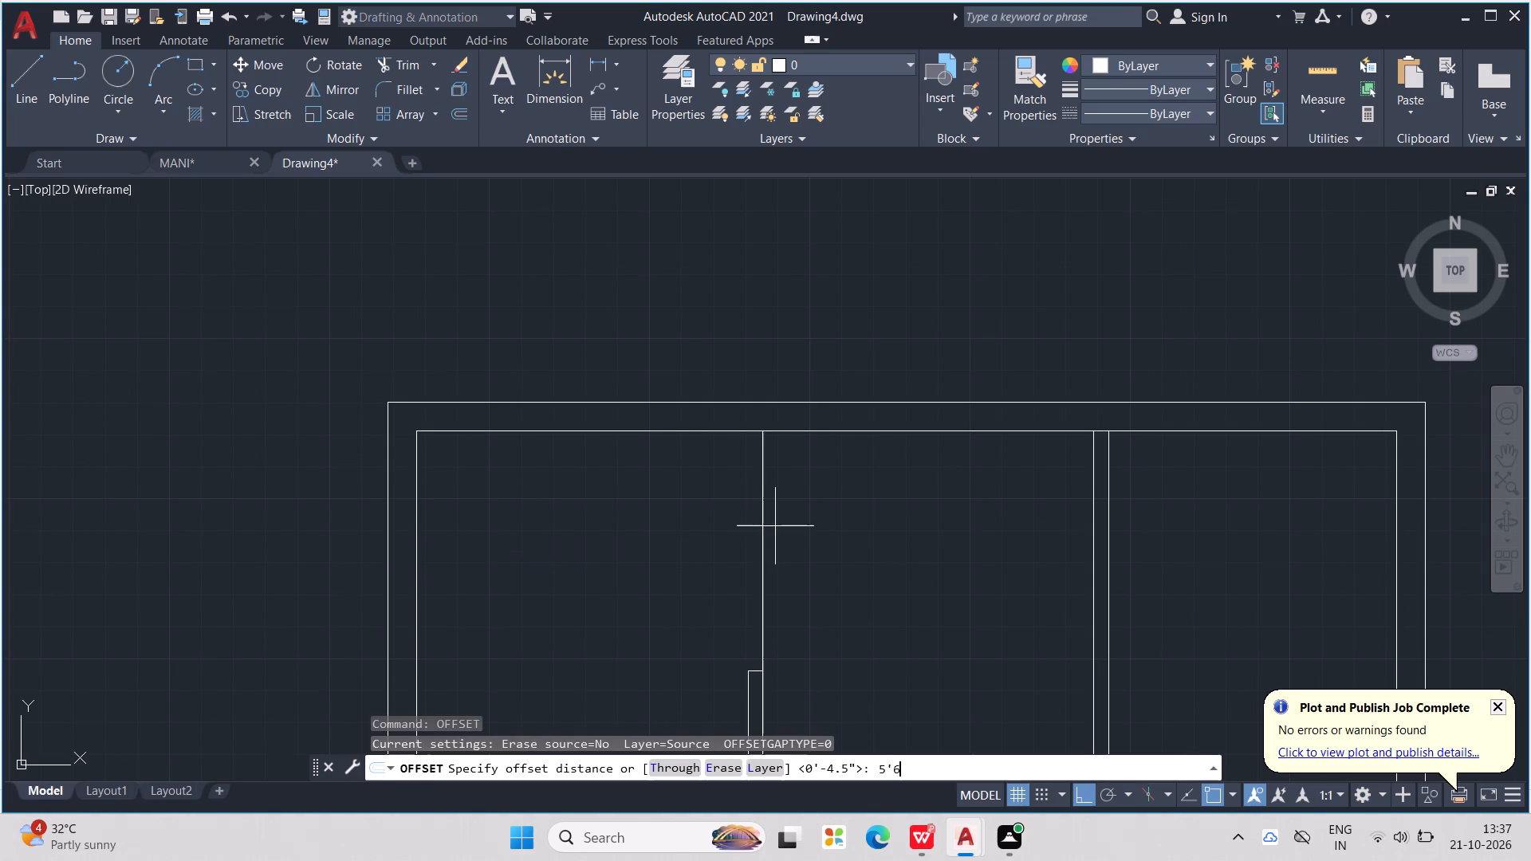
pyautogui.press('BackSpace')
pyautogui.write('9"')
pyautogui.press('Return')
pyautogui.scroll(-3, 783, 527)
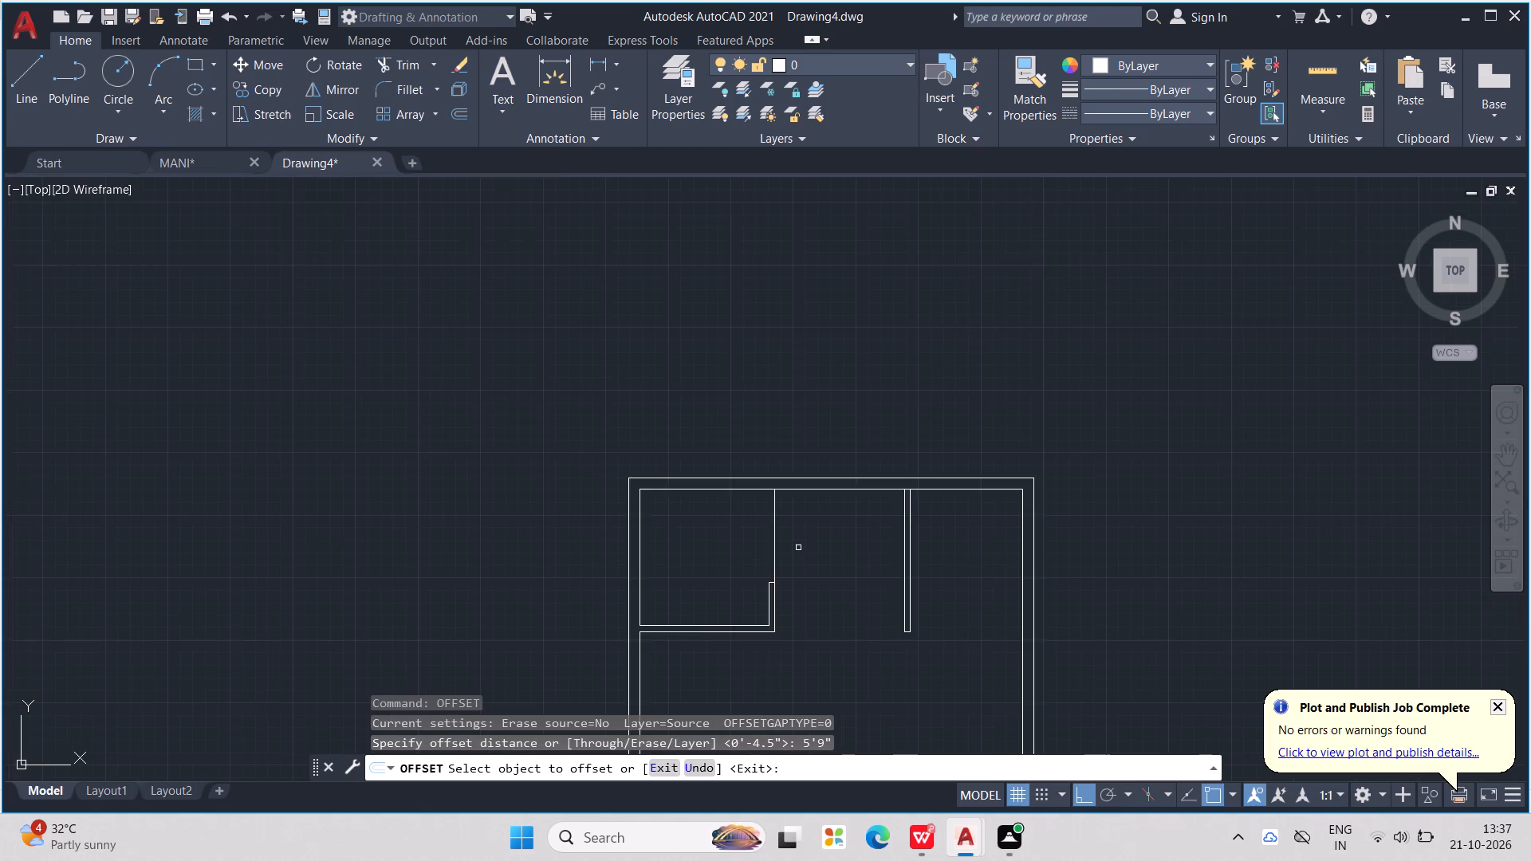
pyautogui.moveTo(825, 563); pyautogui.dragTo(773, 350, button='middle')
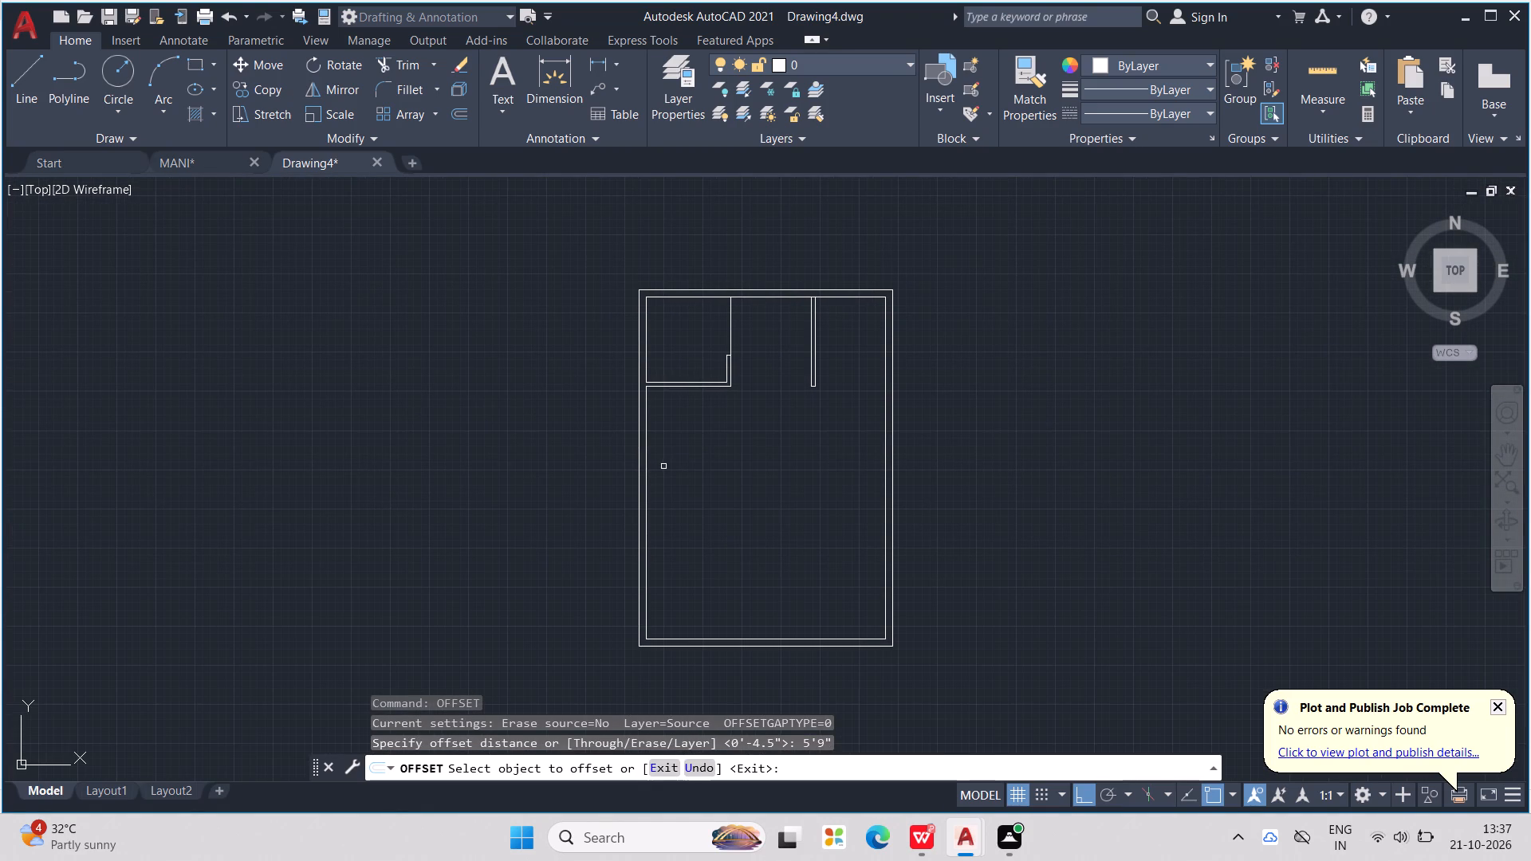
pyautogui.click(645, 477)
pyautogui.click(724, 474)
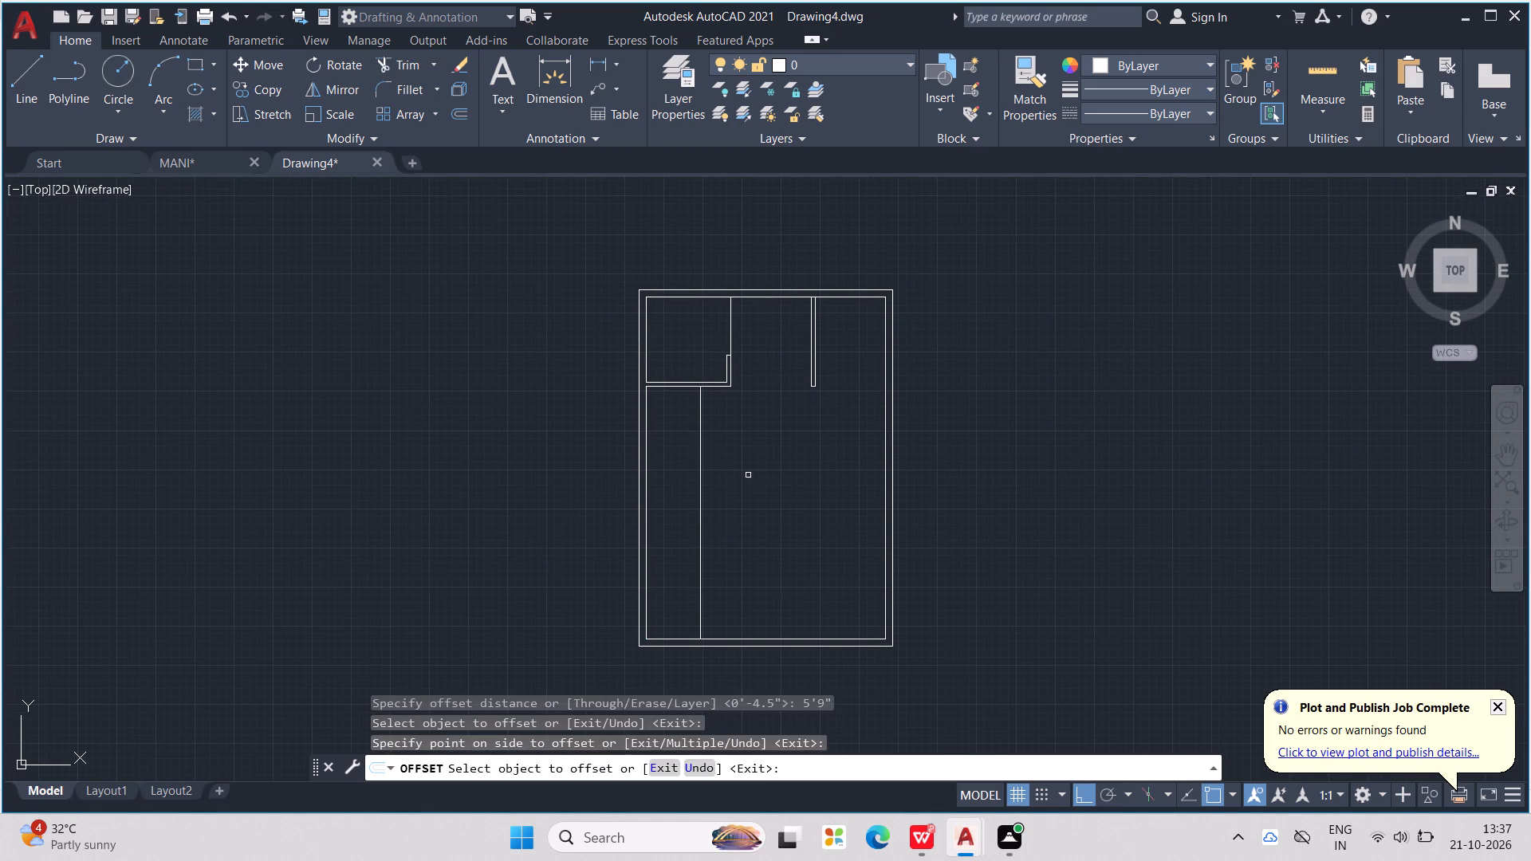
pyautogui.press('Escape')
pyautogui.press('Escape')
pyautogui.press('Escape')
pyautogui.press('Escape')
pyautogui.press('Escape')
pyautogui.press('Escape')
pyautogui.press('Escape')
pyautogui.press('Escape')
pyautogui.press('Escape')
pyautogui.press('Escape')
pyautogui.press('Escape')
pyautogui.press('Escape')
pyautogui.press('Escape')
pyautogui.press('Escape')
pyautogui.press('Escape')
pyautogui.press('Escape')
pyautogui.press('Escape')
pyautogui.press('Escape')
pyautogui.press('Escape')
pyautogui.press('Escape')
# Offset the lower line of the upper-left room's horizontal partition 4' downward.
pyautogui.write('OFF')
pyautogui.press('Return')
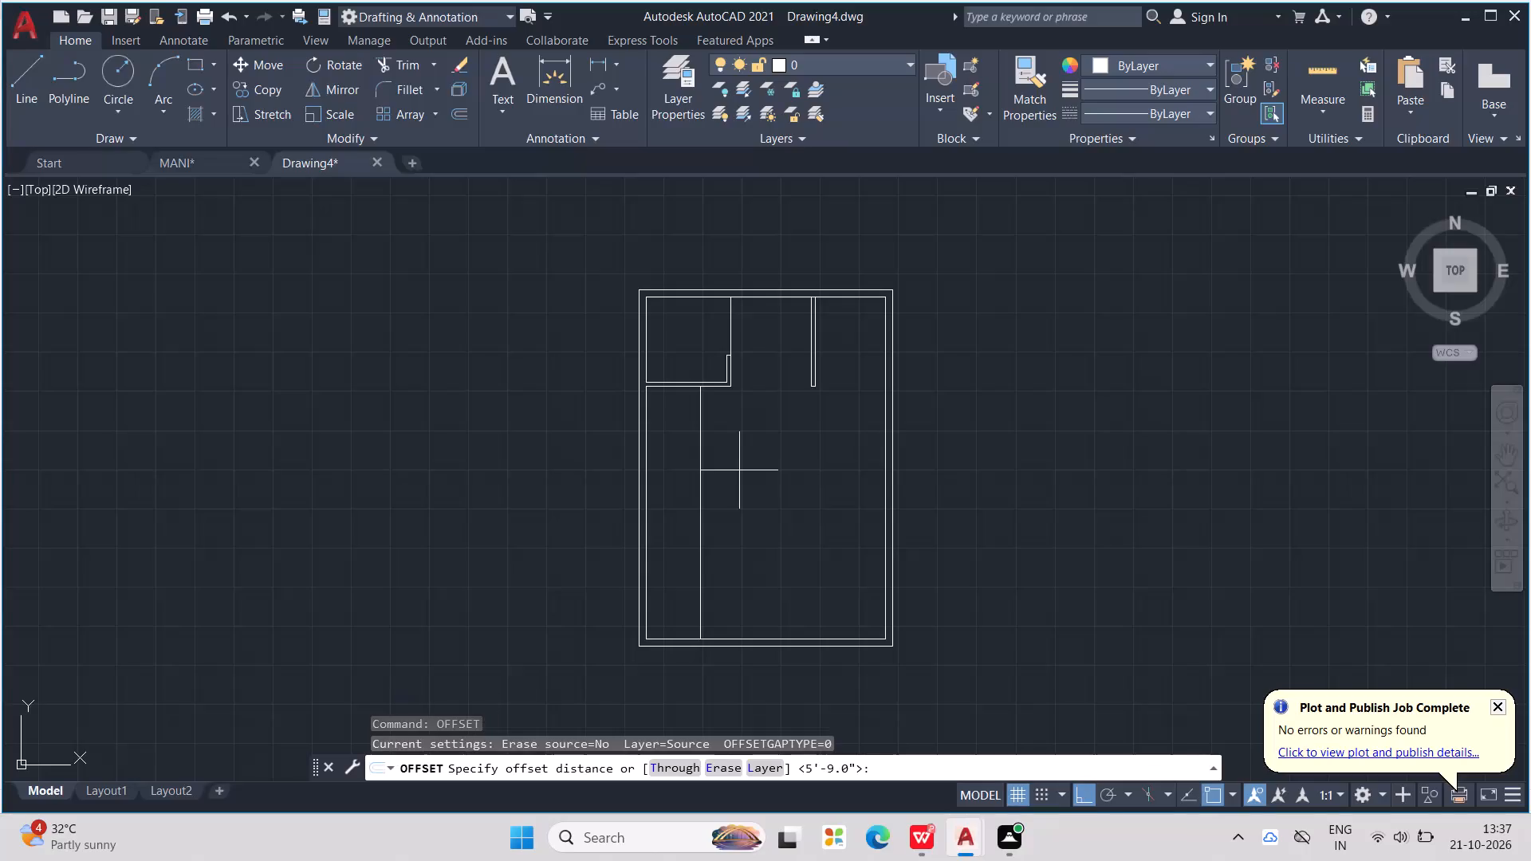
pyautogui.write("4'")
pyautogui.press('Return')
pyautogui.scroll(2, 710, 390)
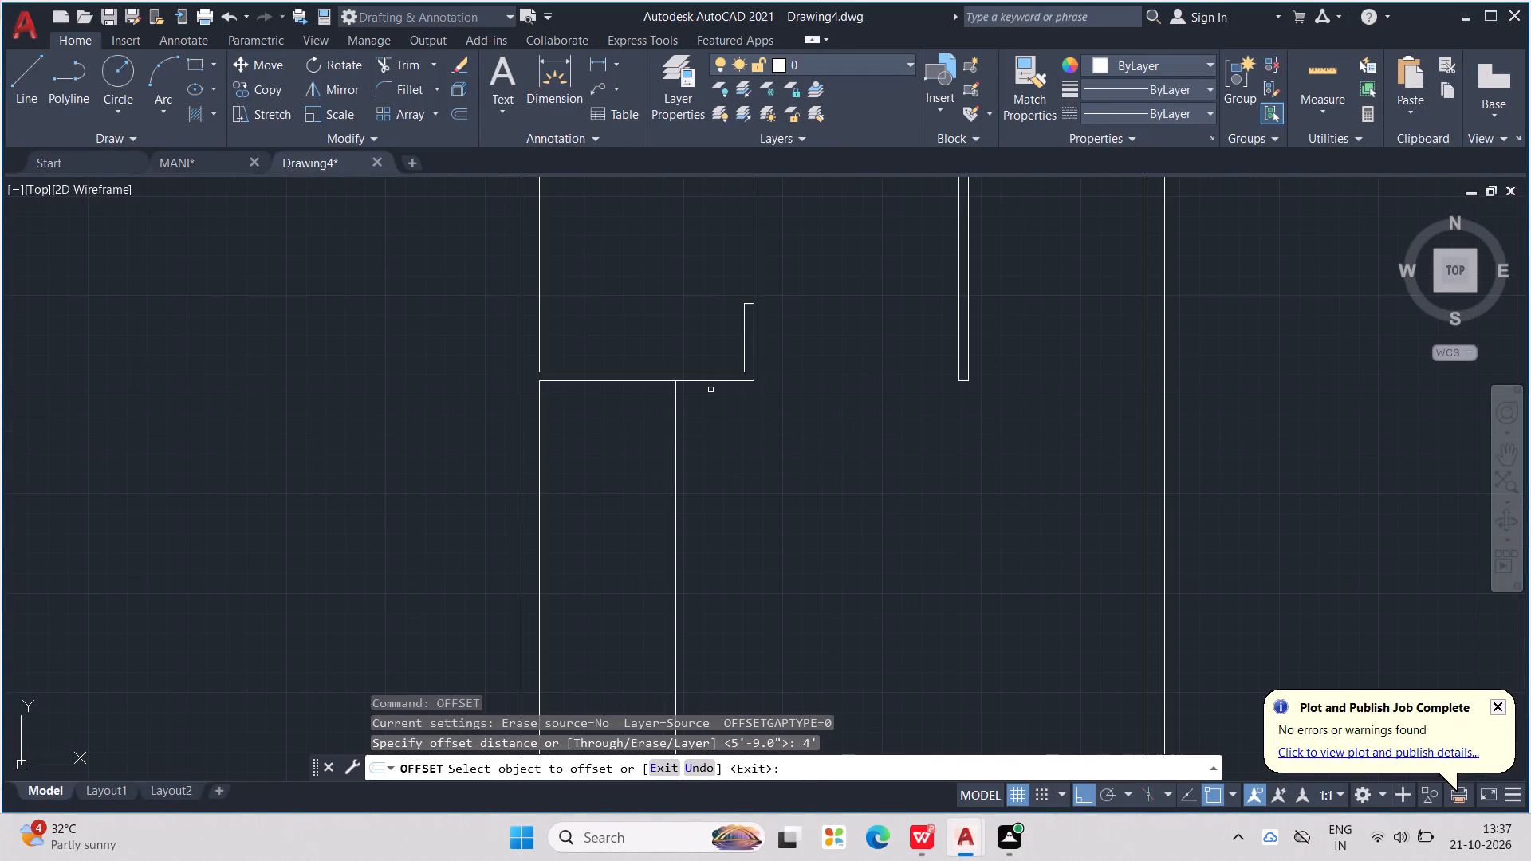
pyautogui.click(703, 383)
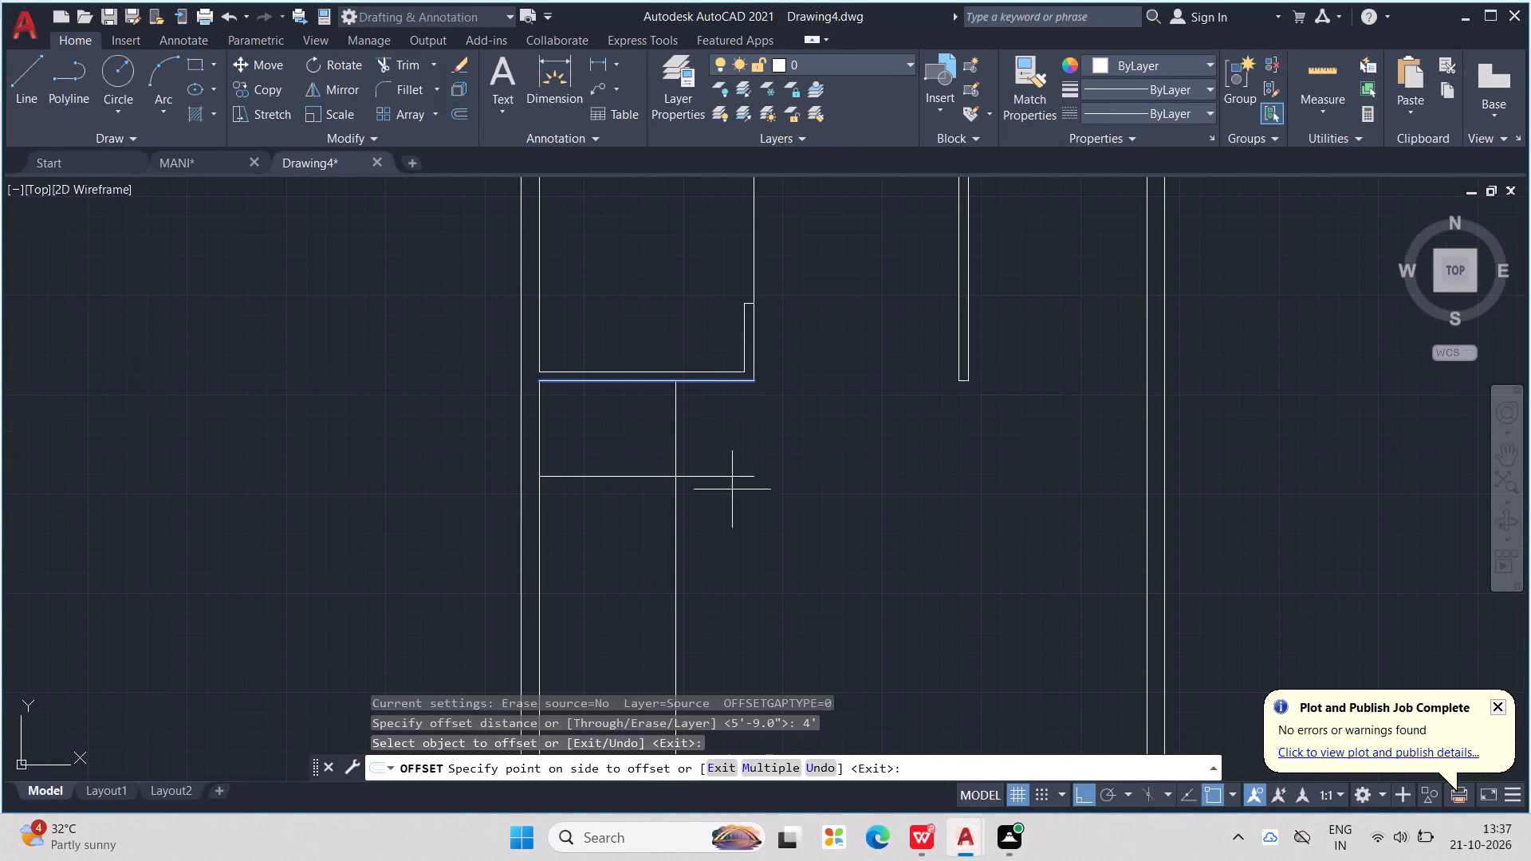
pyautogui.click(746, 568)
pyautogui.press('Escape')
pyautogui.press('Escape')
pyautogui.press('Escape')
pyautogui.press('Escape')
pyautogui.press('Escape')
pyautogui.press('Escape')
pyautogui.press('Escape')
pyautogui.press('Escape')
pyautogui.press('Escape')
pyautogui.press('Escape')
pyautogui.press('Escape')
pyautogui.press('Escape')
pyautogui.press('Escape')
pyautogui.press('Escape')
pyautogui.press('Escape')
pyautogui.press('Escape')
pyautogui.press('Escape')
# Trim the two new offset lines beyond their crossing so they form the corner of a small room.
pyautogui.press('t')
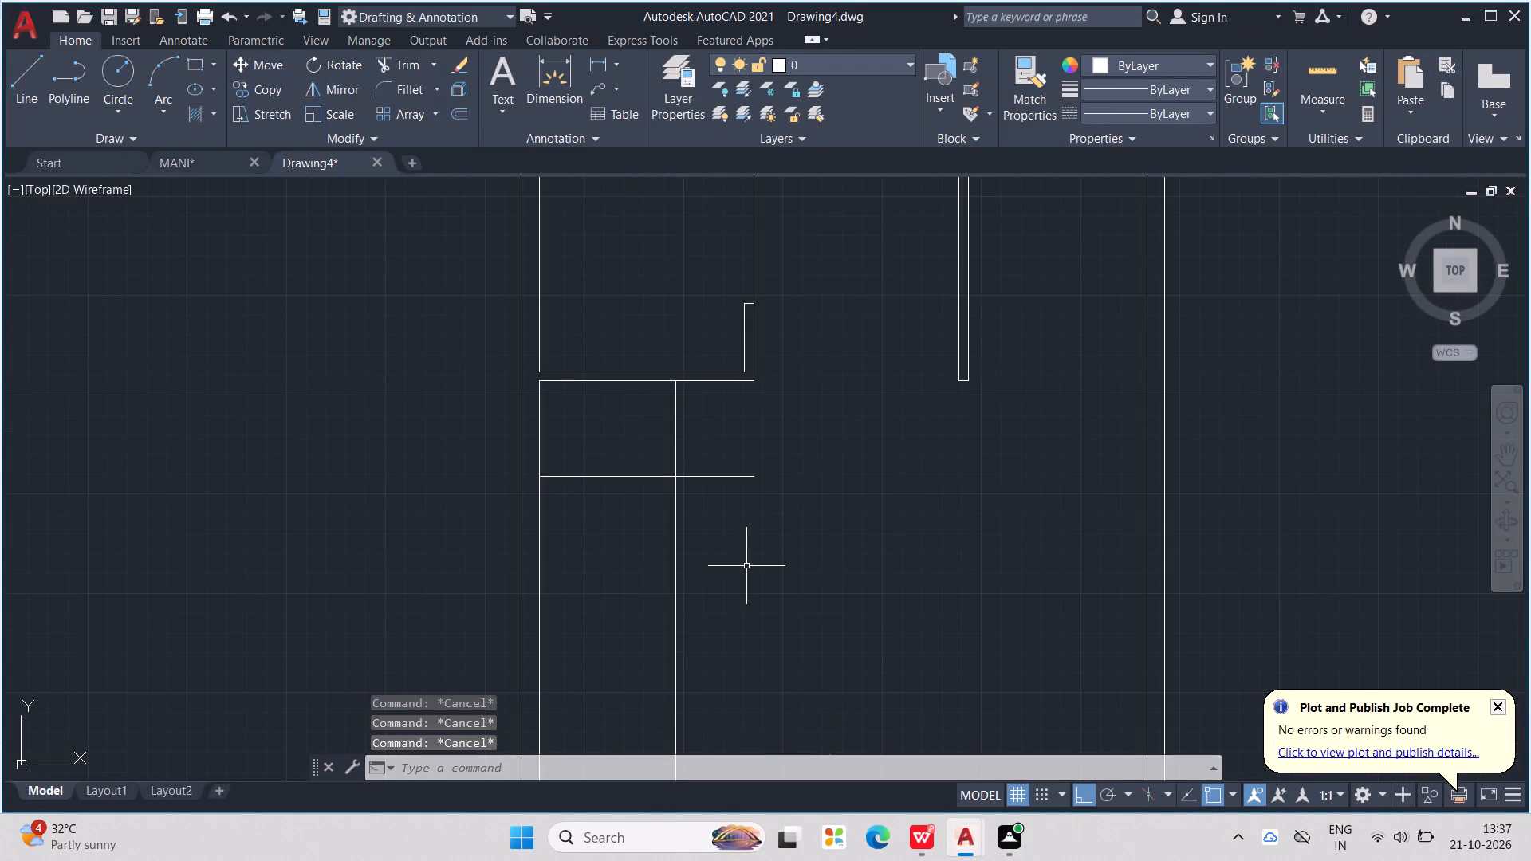
pyautogui.press('r')
pyautogui.press('Return')
pyautogui.moveTo(730, 457); pyautogui.dragTo(702, 499)
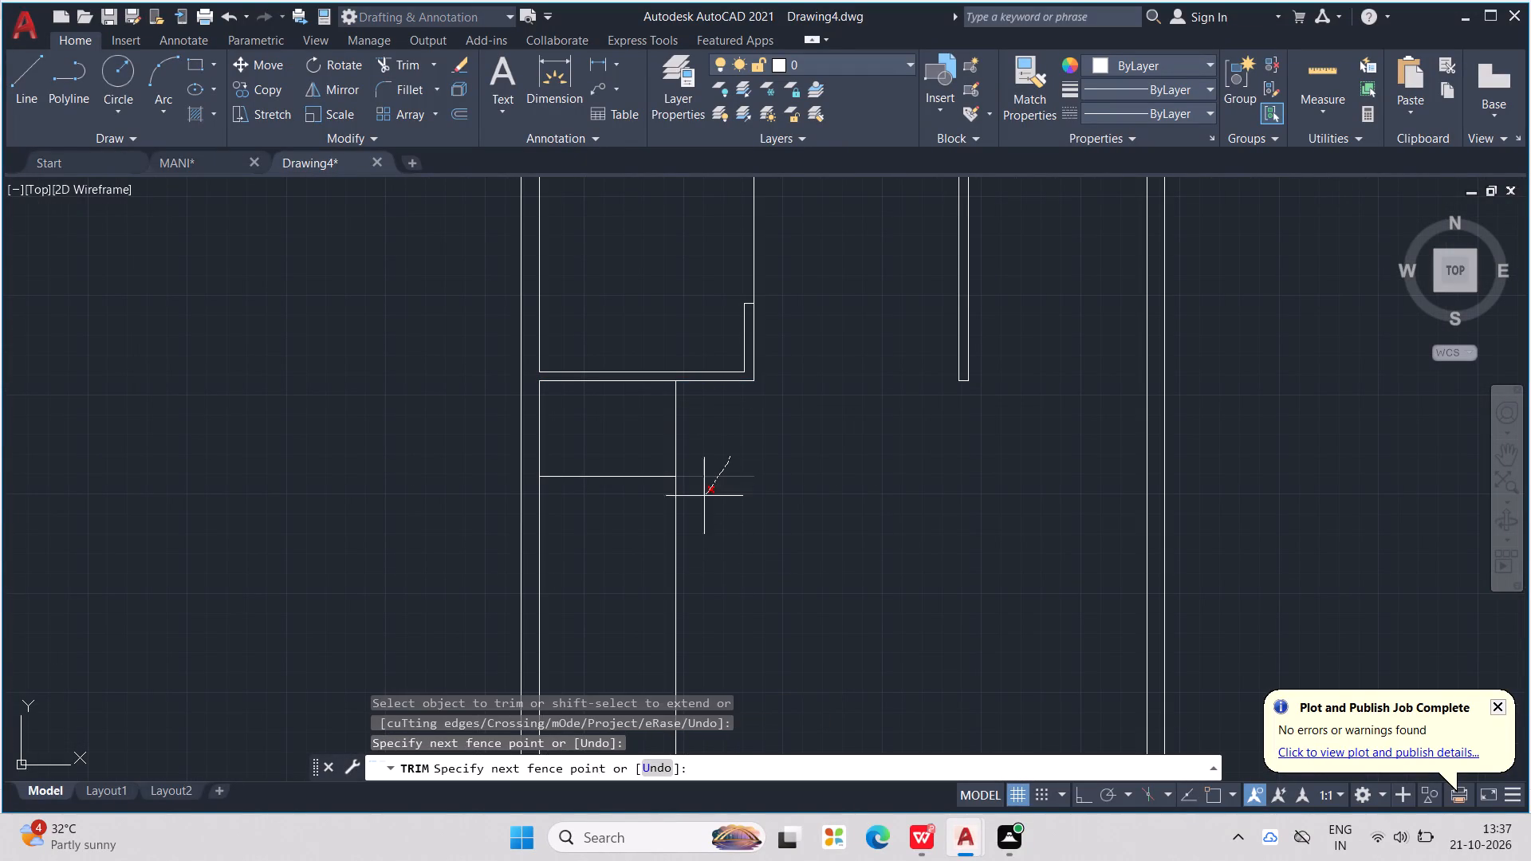
pyautogui.moveTo(702, 499); pyautogui.dragTo(667, 545)
pyautogui.press('Escape')
pyautogui.press('Escape')
pyautogui.press('Escape')
pyautogui.press('Escape')
pyautogui.press('Escape')
pyautogui.press('Escape')
pyautogui.press('Escape')
pyautogui.press('Escape')
pyautogui.press('Escape')
pyautogui.press('Escape')
pyautogui.press('Escape')
pyautogui.press('Escape')
pyautogui.press('Escape')
pyautogui.press('Escape')
pyautogui.press('Escape')
pyautogui.press('Escape')
pyautogui.press('Escape')
pyautogui.press('Escape')
# Offset the small room's horizontal and vertical boundary lines 4.5" inward to form its partition walls.
pyautogui.write('OFF')
pyautogui.press('Return')
pyautogui.write('4.5"')
pyautogui.press('Return')
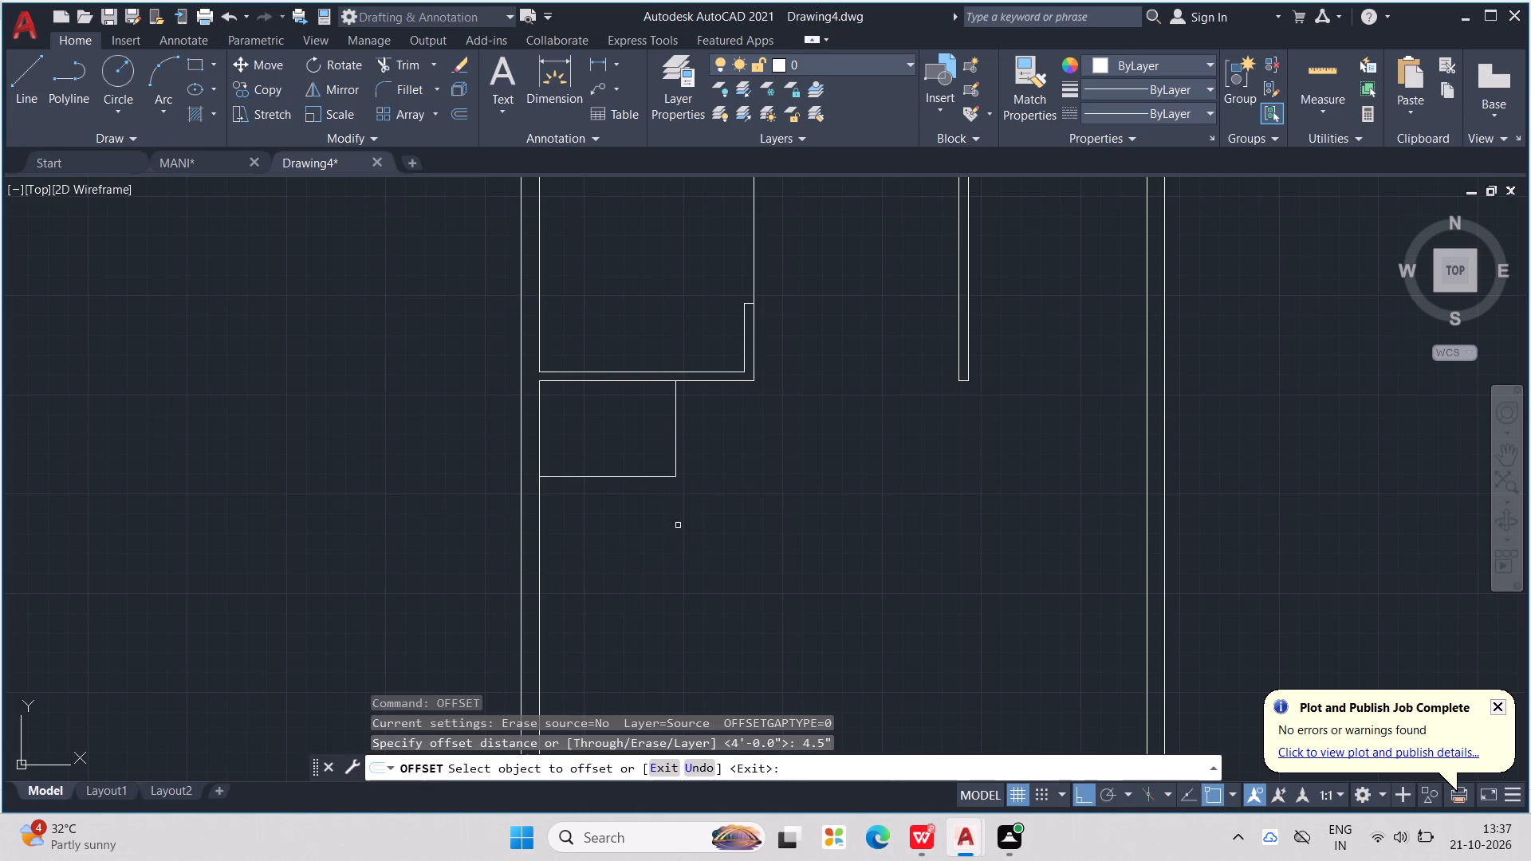
pyautogui.click(646, 478)
pyautogui.click(640, 457)
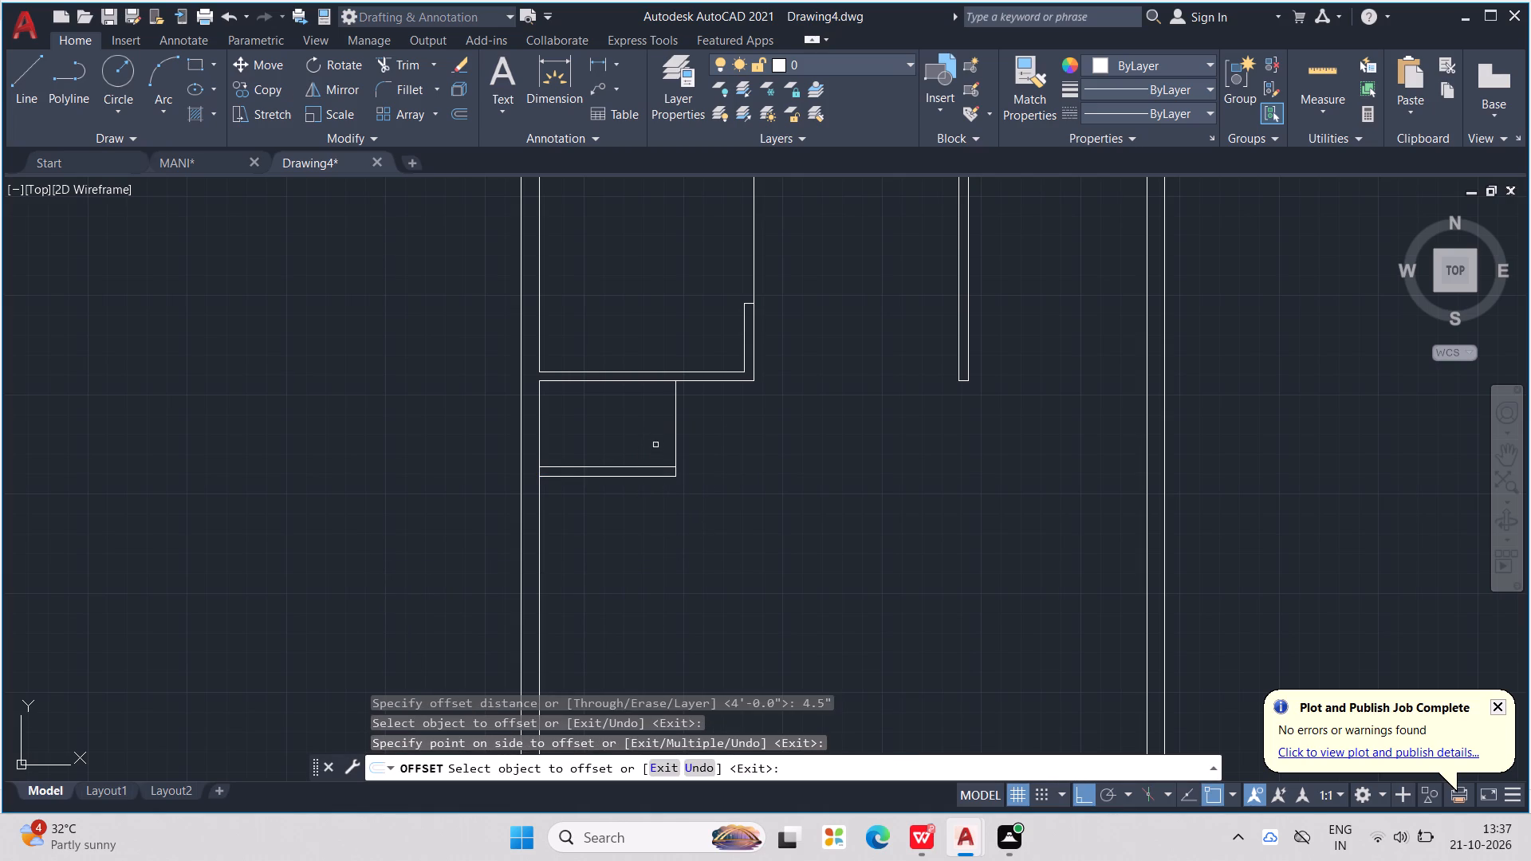
pyautogui.click(675, 419)
pyautogui.click(658, 423)
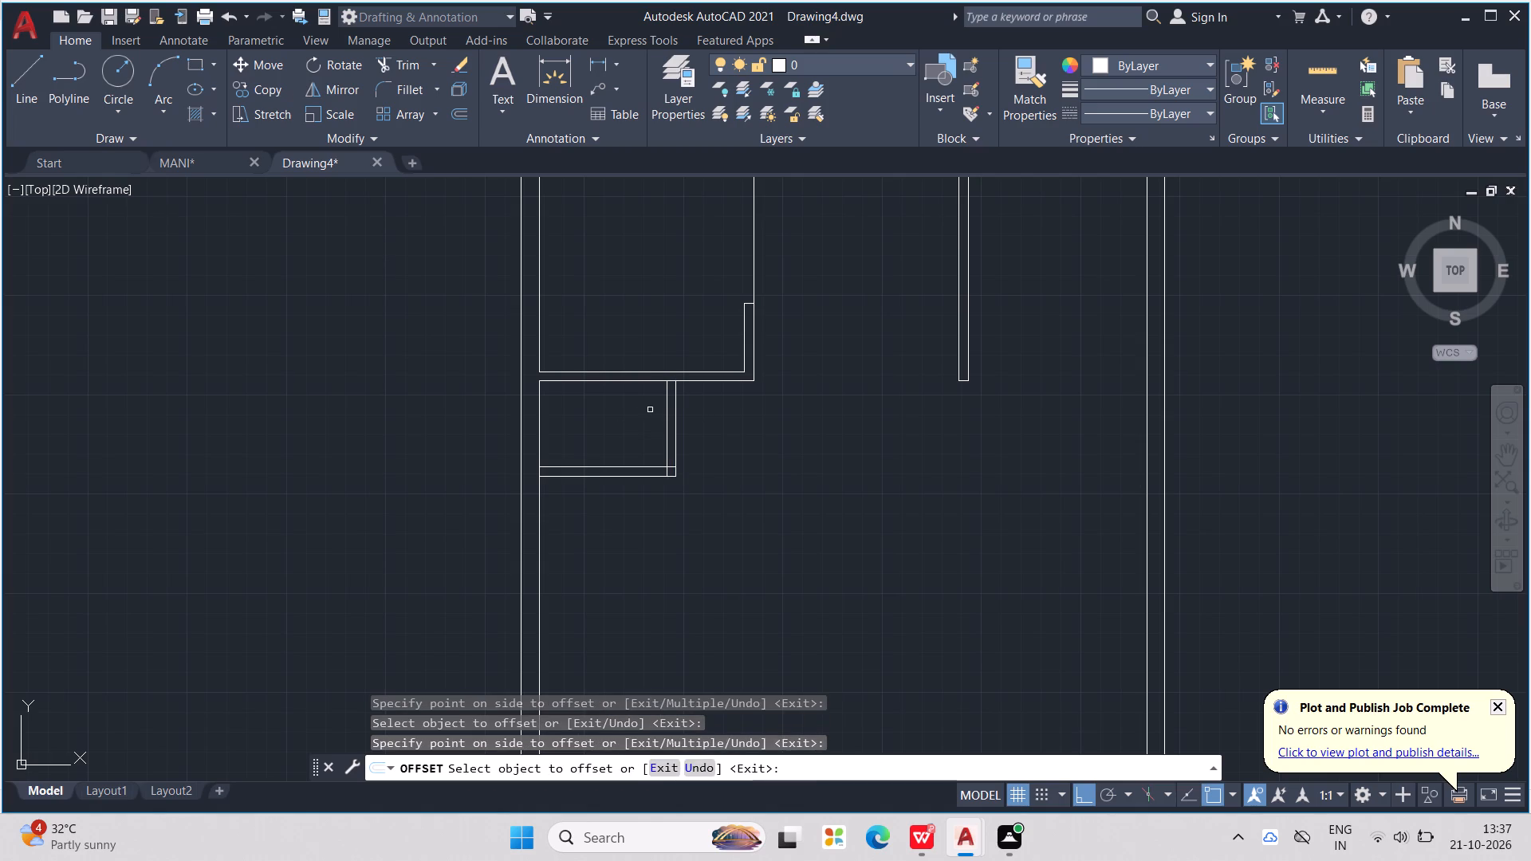
pyautogui.press('Escape')
pyautogui.press('Escape')
pyautogui.press('Escape')
pyautogui.press('Escape')
pyautogui.press('Escape')
pyautogui.scroll(1, 655, 403)
pyautogui.press('Escape')
pyautogui.press('Escape')
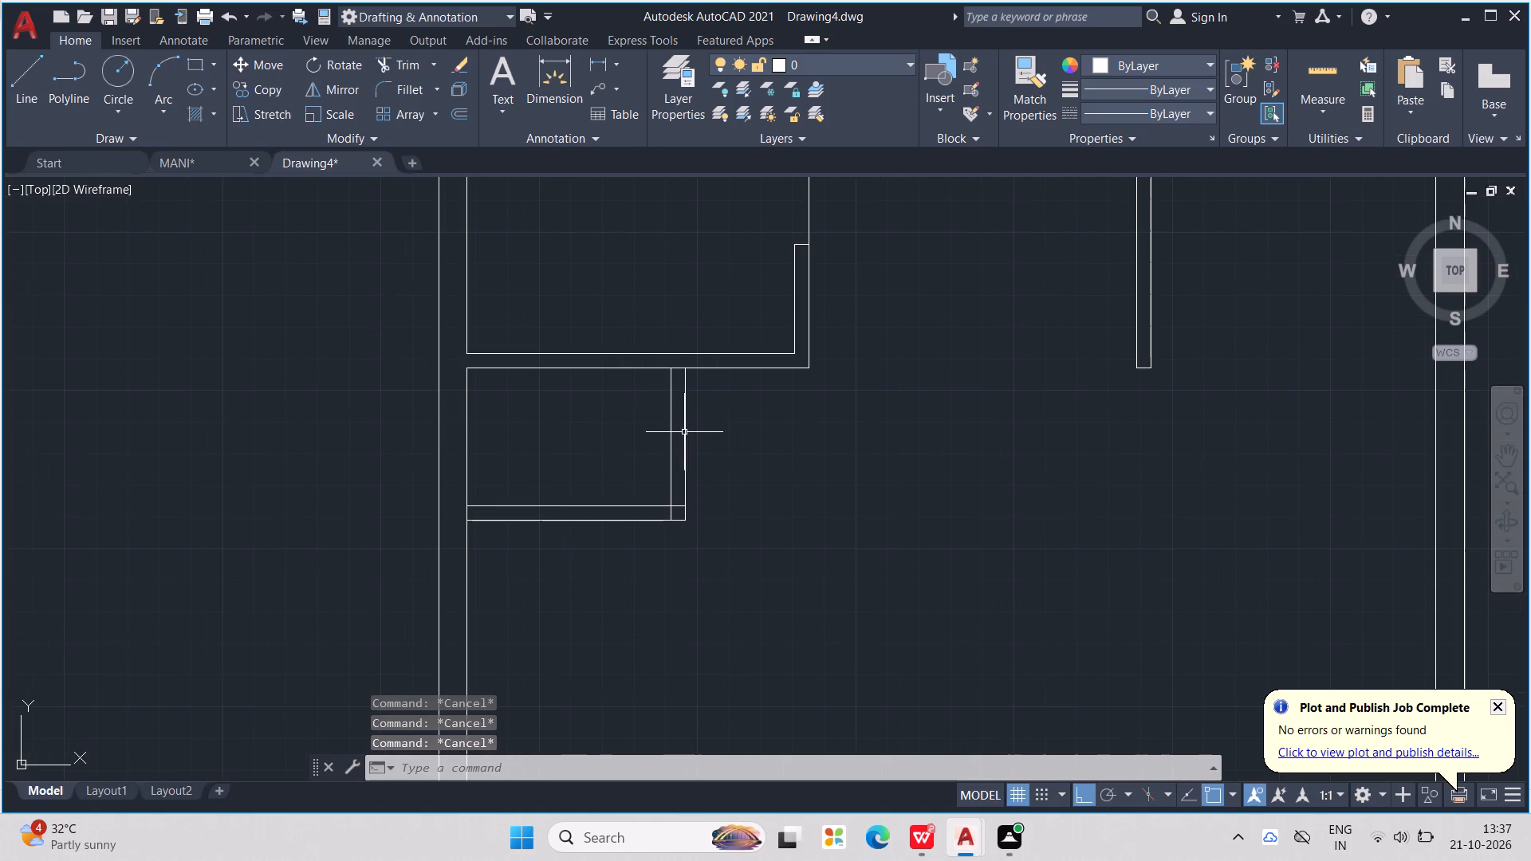
# Trim the crossing ends of the two inner partition lines at the small room's lower corner.
pyautogui.press('t')
pyautogui.press('r')
pyautogui.press('Return')
pyautogui.scroll(2, 684, 477)
pyautogui.scroll(1, 679, 555)
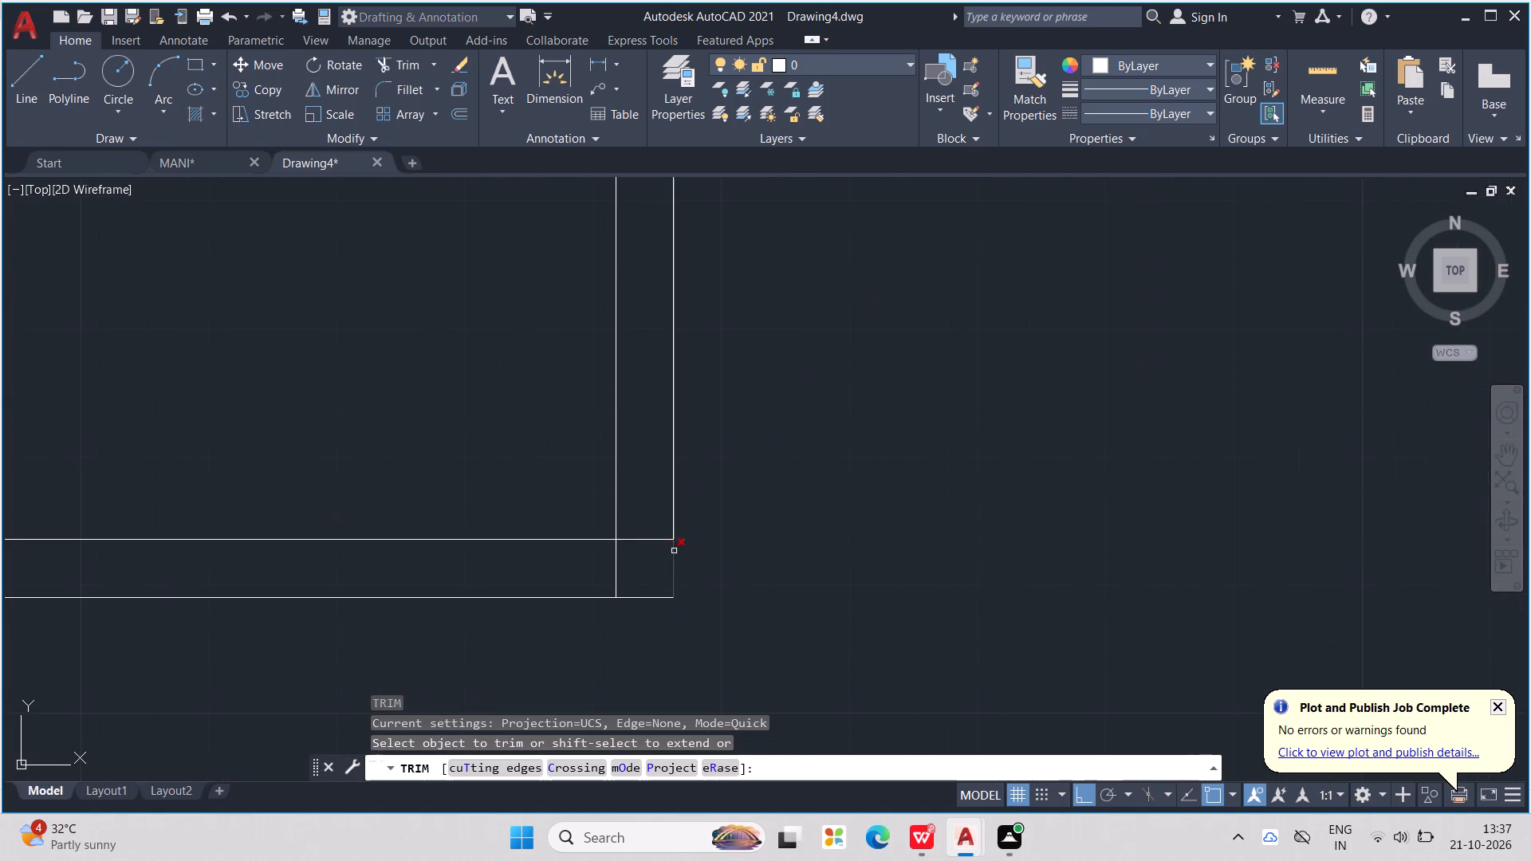
pyautogui.moveTo(632, 525); pyautogui.dragTo(595, 580)
pyautogui.scroll(-3, 591, 566)
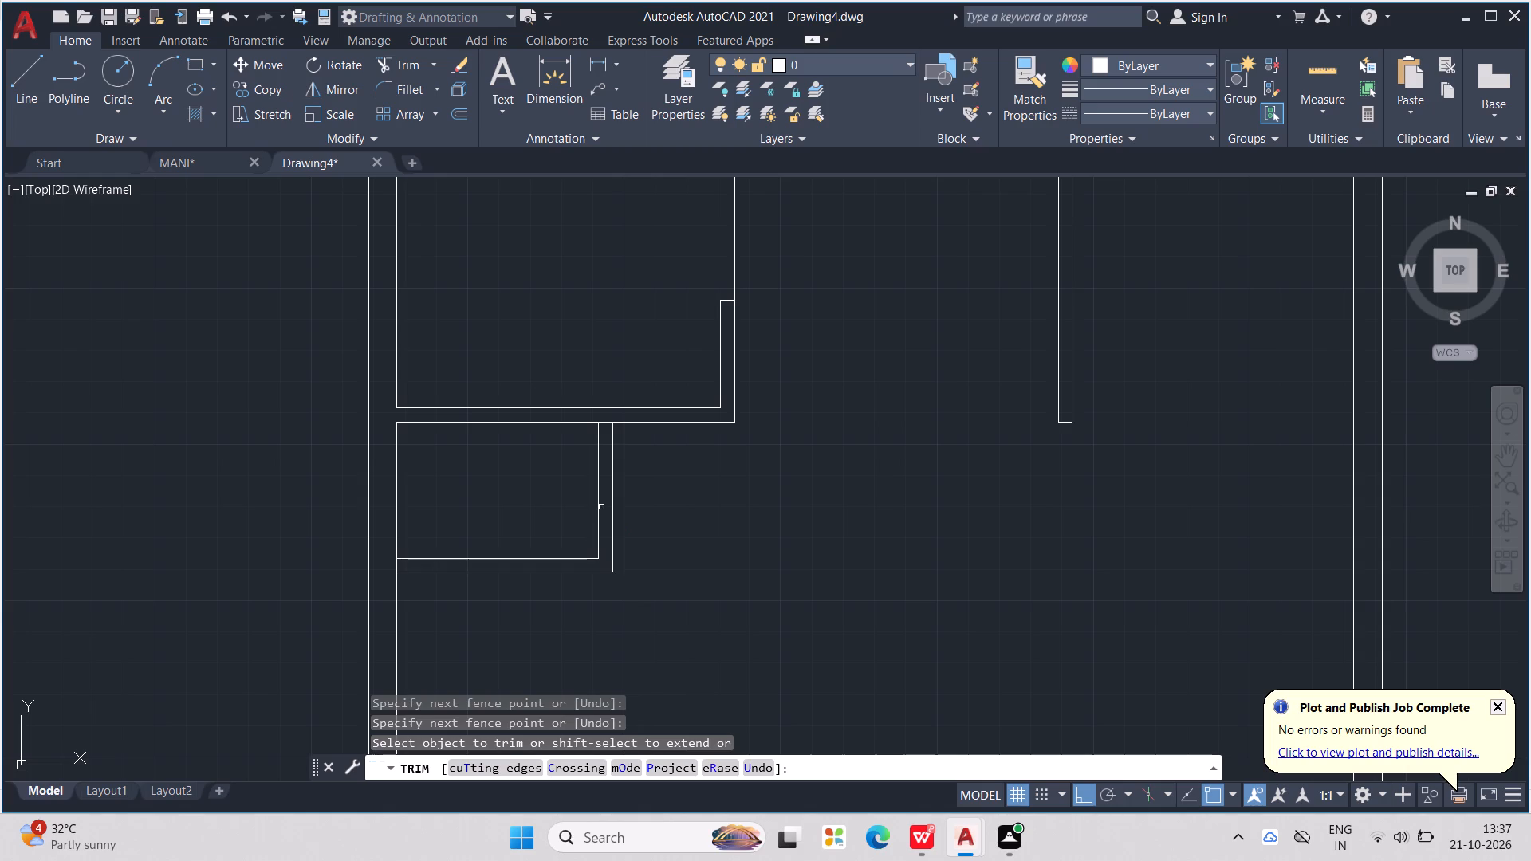
pyautogui.press('Escape')
pyautogui.press('Escape')
pyautogui.press('Escape')
# Draw a 1" thick door leaf across the small room's vertical partition near its upper end, extending 1.5' into the room.
pyautogui.press('l')
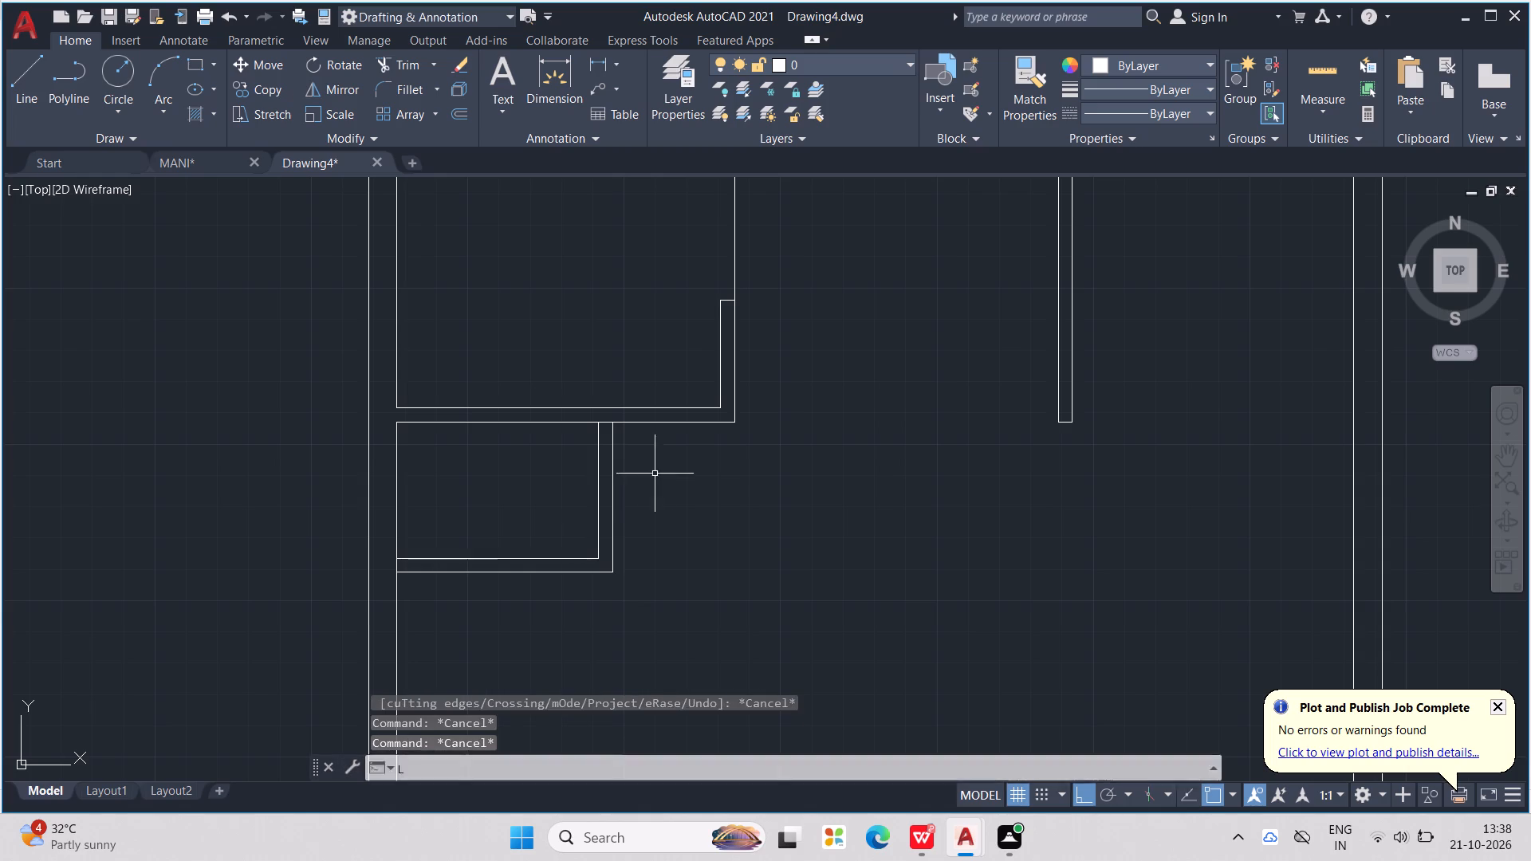
pyautogui.press('Return')
pyautogui.moveTo(629, 483); pyautogui.dragTo(705, 553, button='middle')
pyautogui.scroll(2, 700, 550)
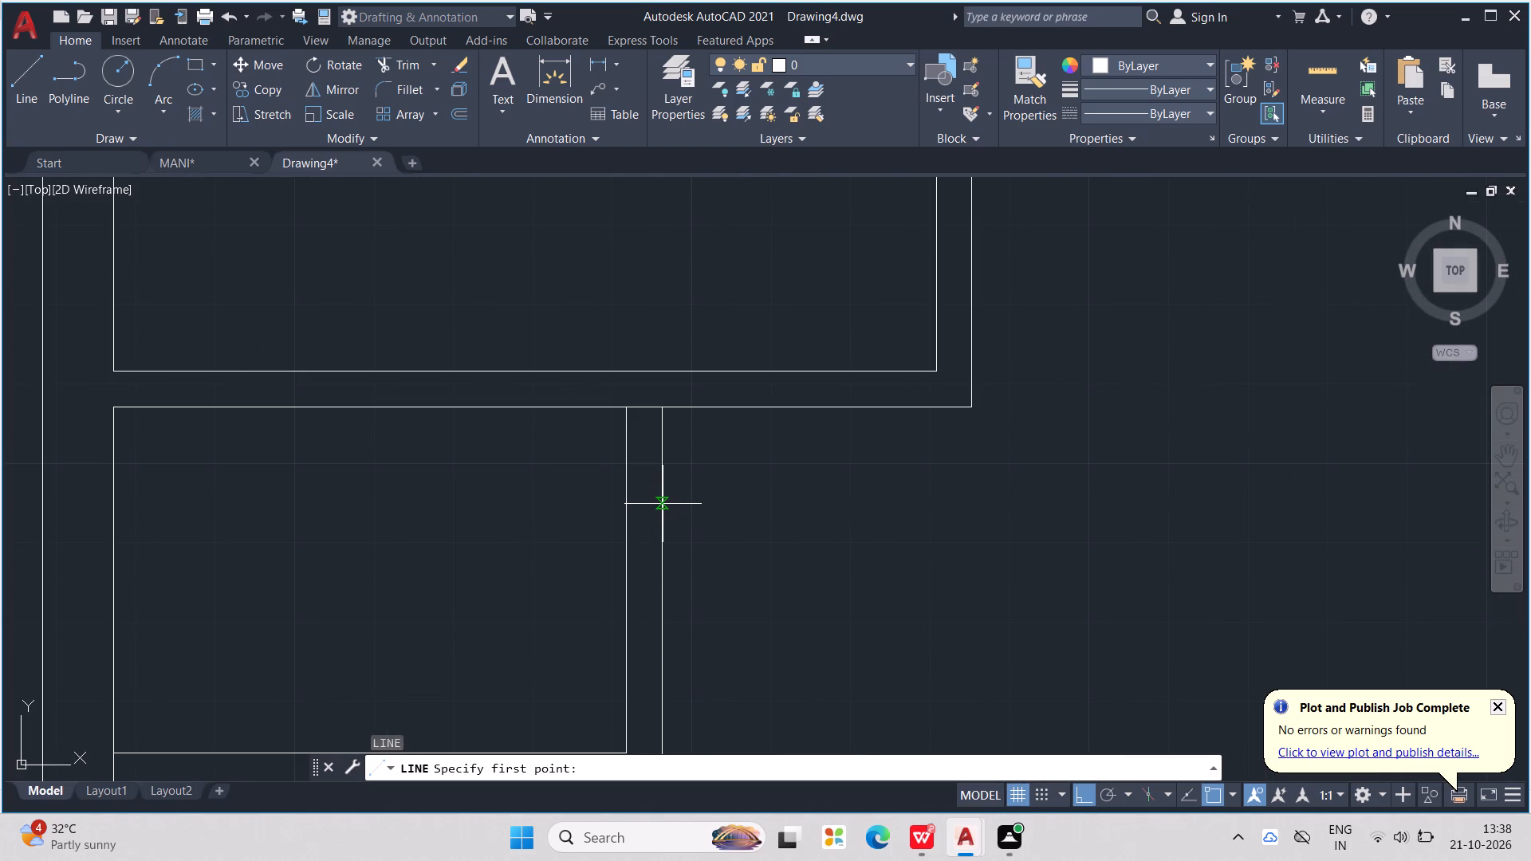
pyautogui.click(660, 423)
pyautogui.click(616, 425)
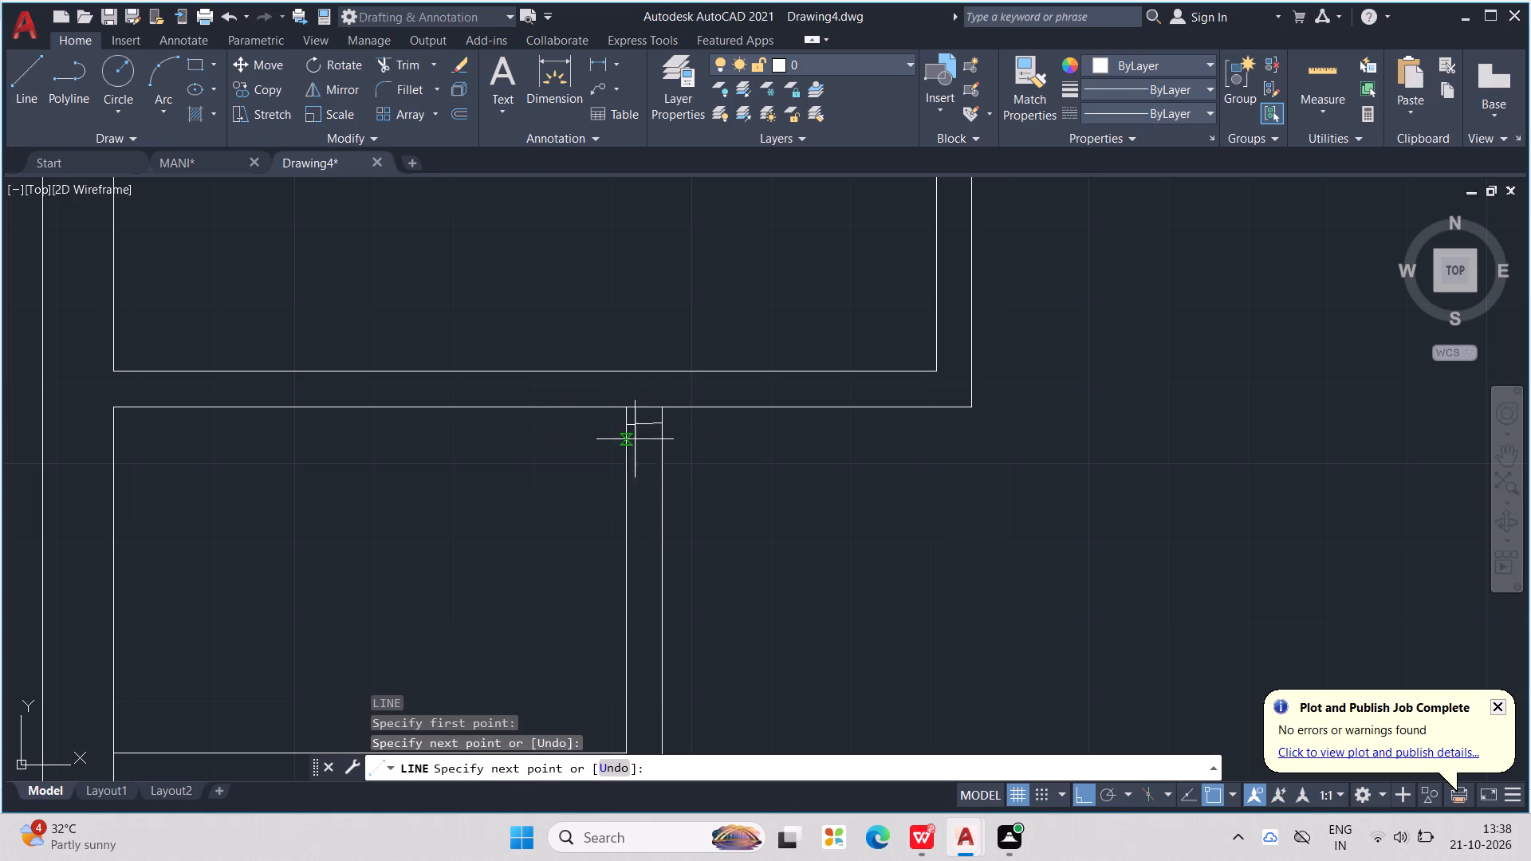
pyautogui.hotkey('ctrl', 'z')
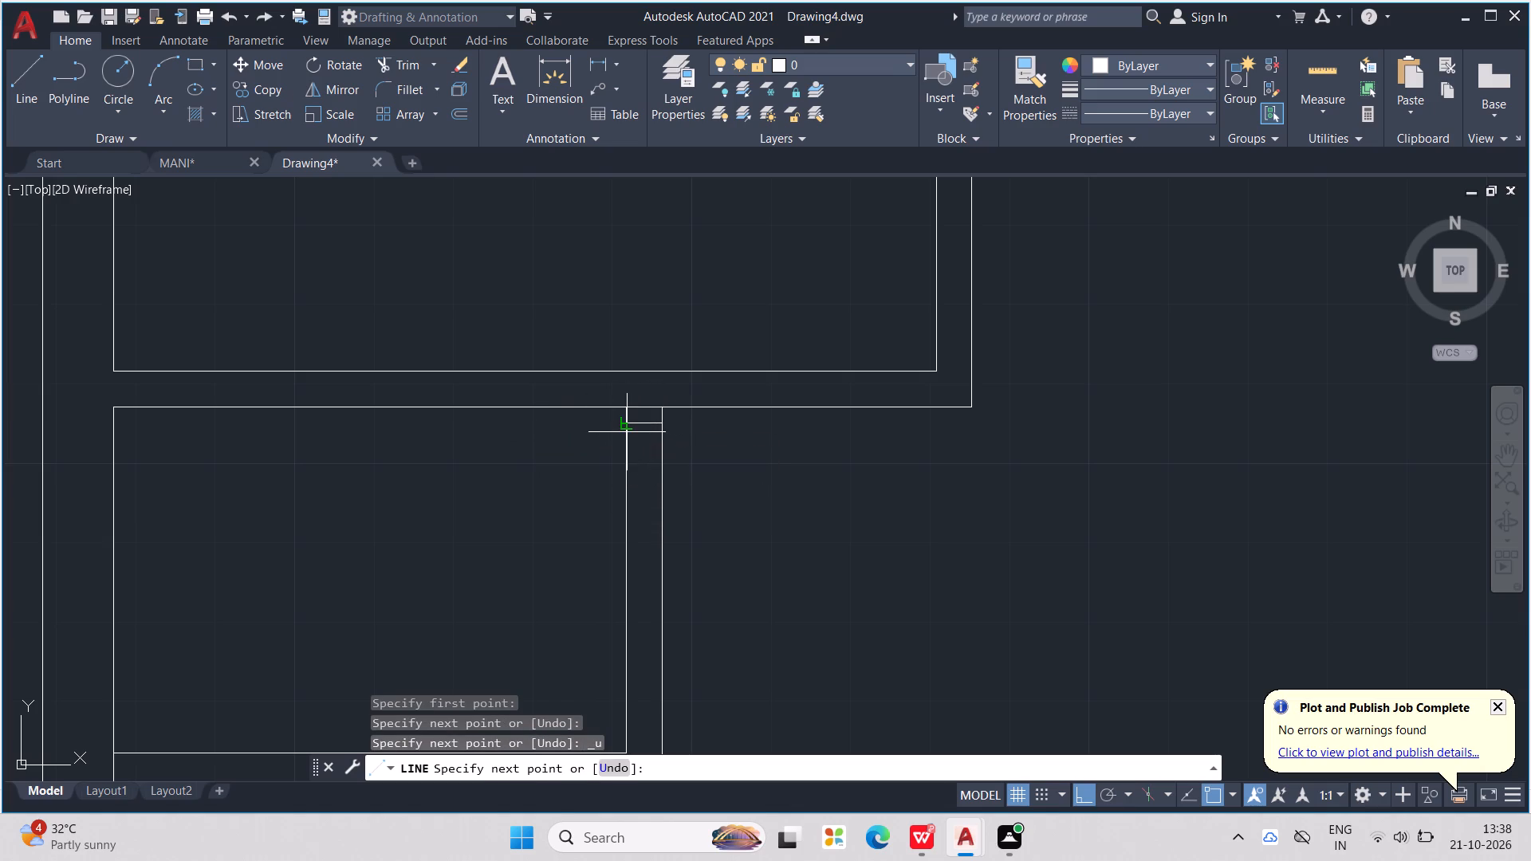
pyautogui.click(627, 432)
pyautogui.write("1.5'")
pyautogui.press('Return')
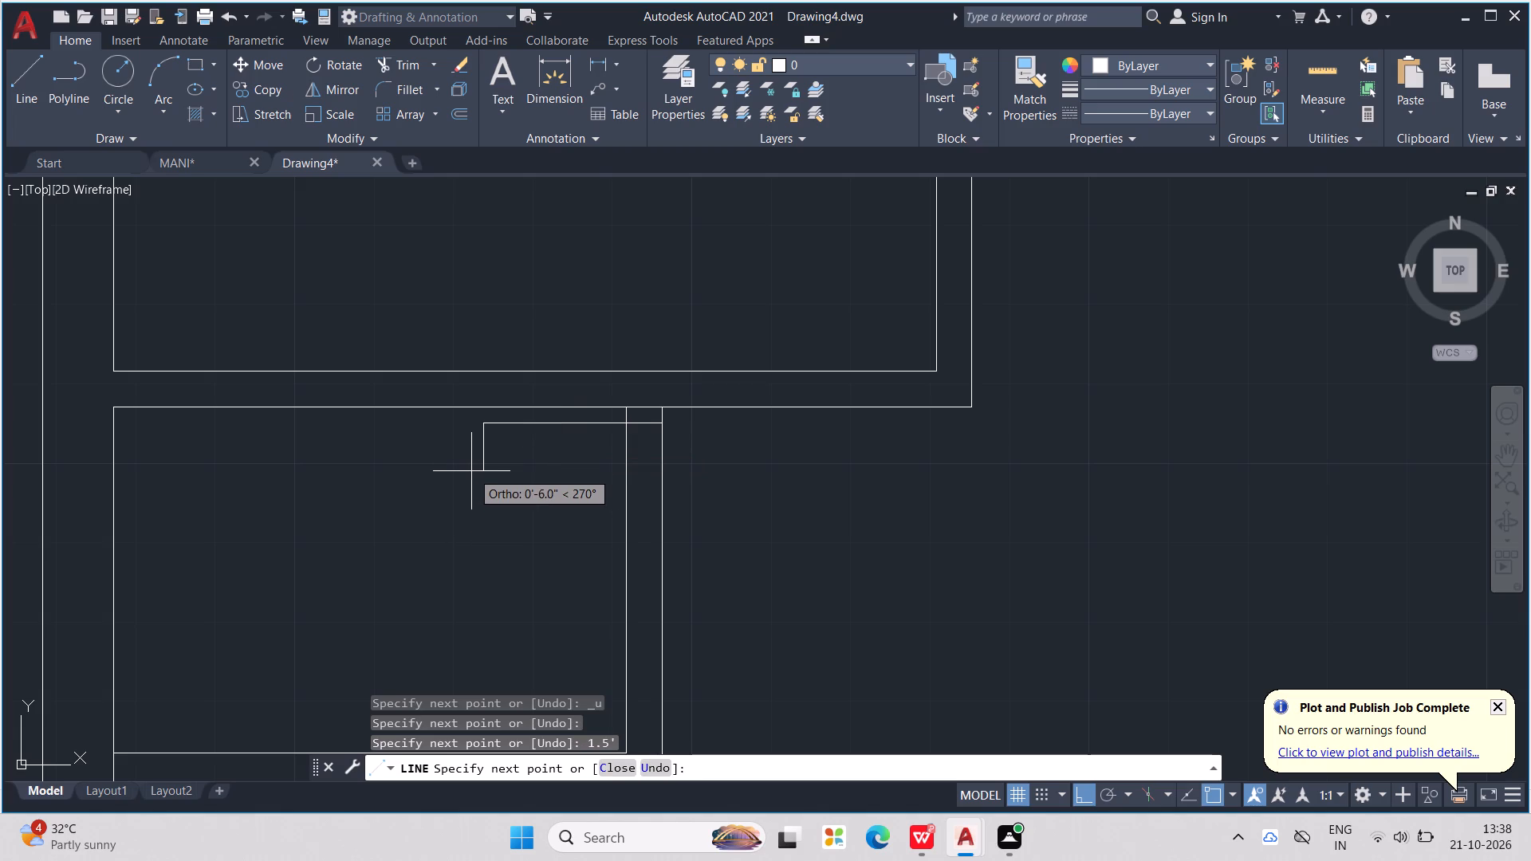
pyautogui.write('1"')
pyautogui.press('Return')
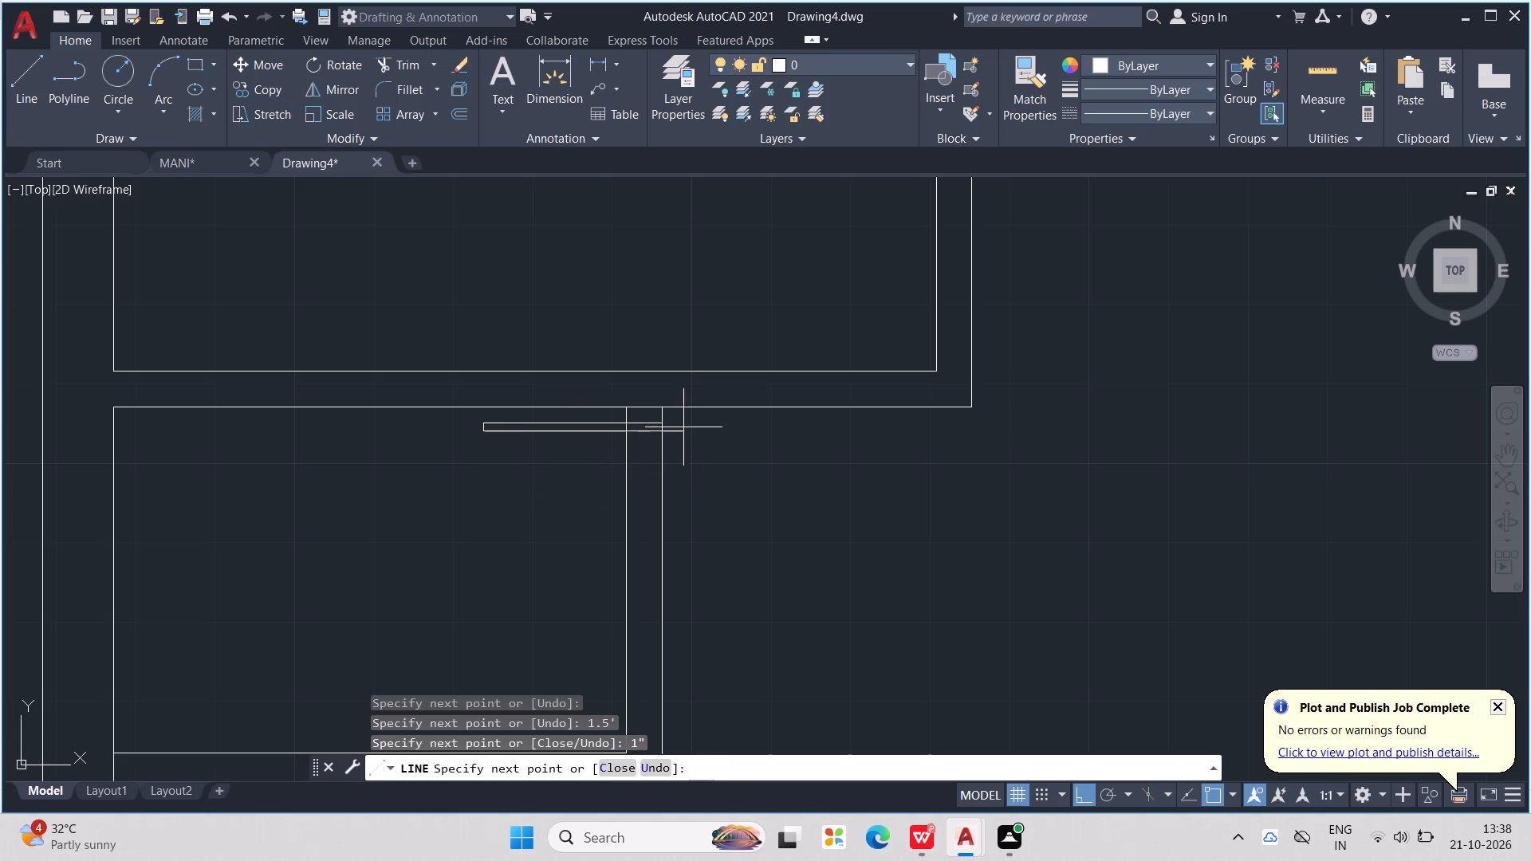
pyautogui.scroll(2, 680, 436)
pyautogui.click(622, 427)
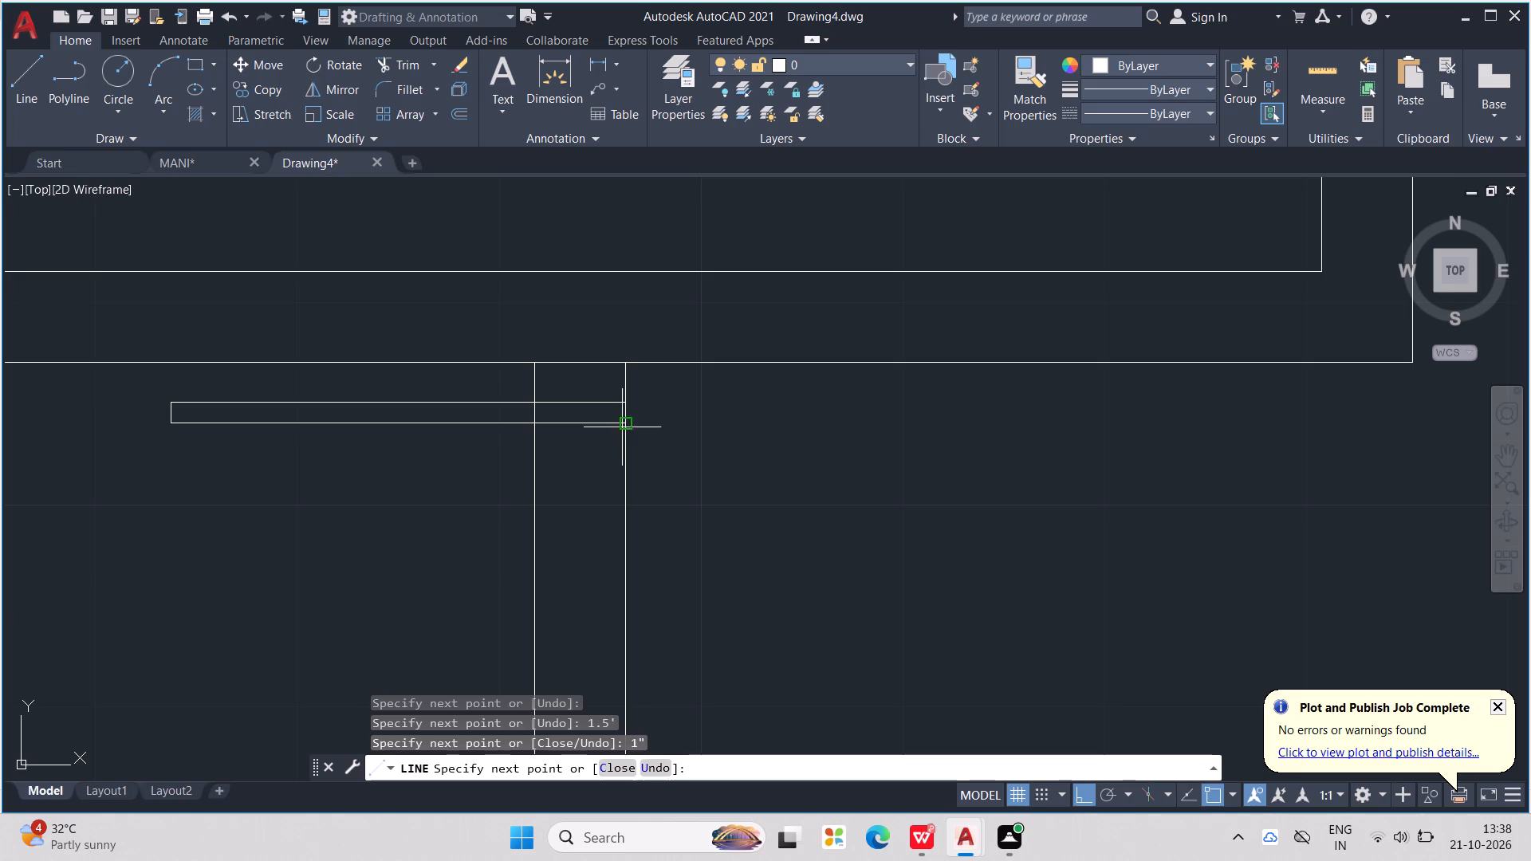
# Continue the line down the partition's outer face and across its thickness to mark the door opening's lower edge.
pyautogui.moveTo(627, 521); pyautogui.dragTo(644, 438, button='middle')
pyautogui.scroll(-2, 645, 438)
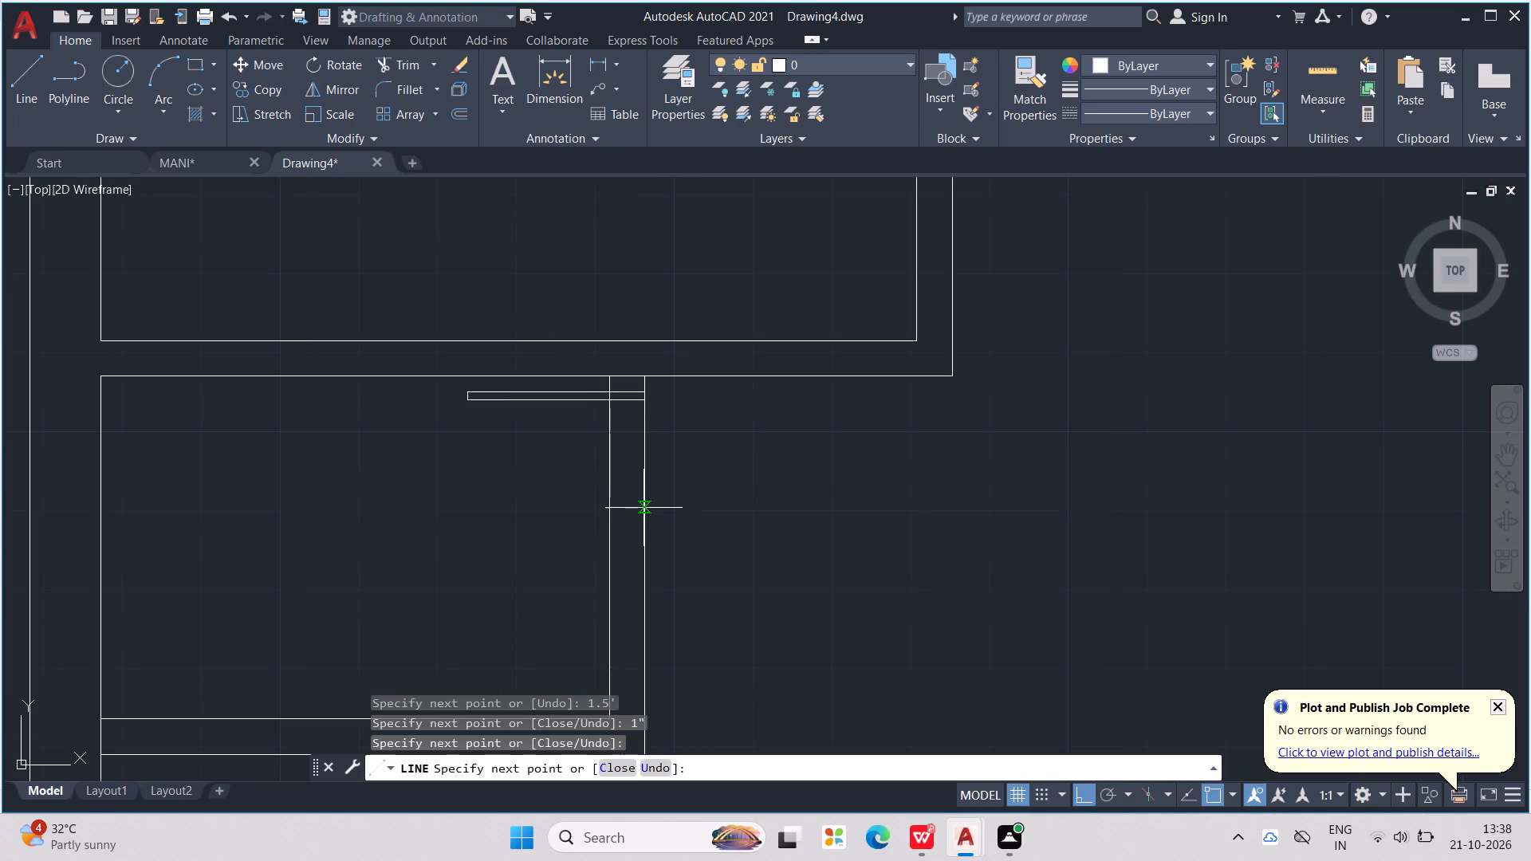
pyautogui.click(643, 510)
pyautogui.click(606, 508)
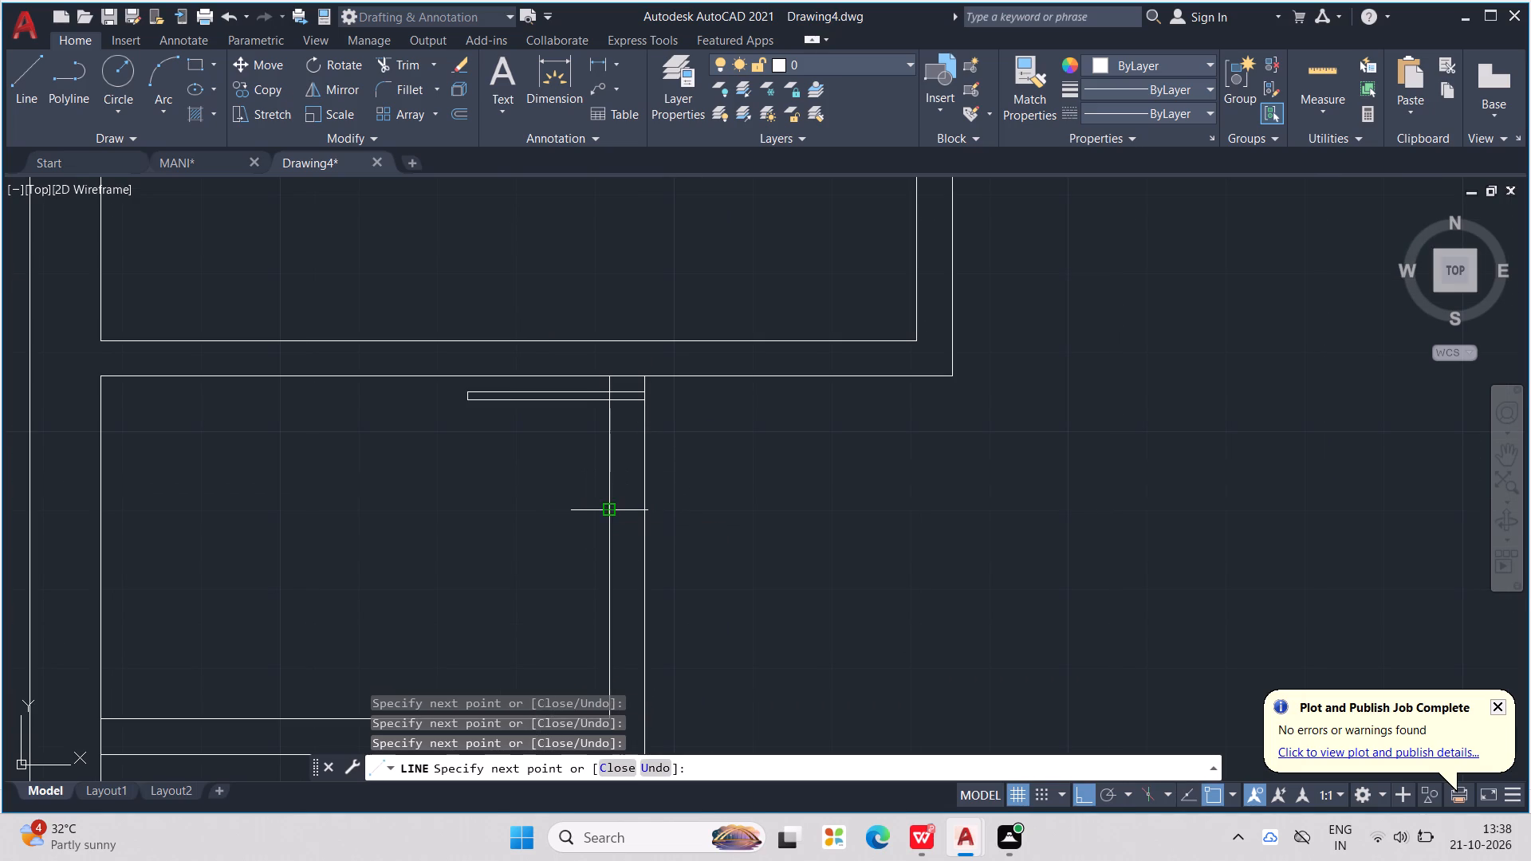
pyautogui.press('Escape')
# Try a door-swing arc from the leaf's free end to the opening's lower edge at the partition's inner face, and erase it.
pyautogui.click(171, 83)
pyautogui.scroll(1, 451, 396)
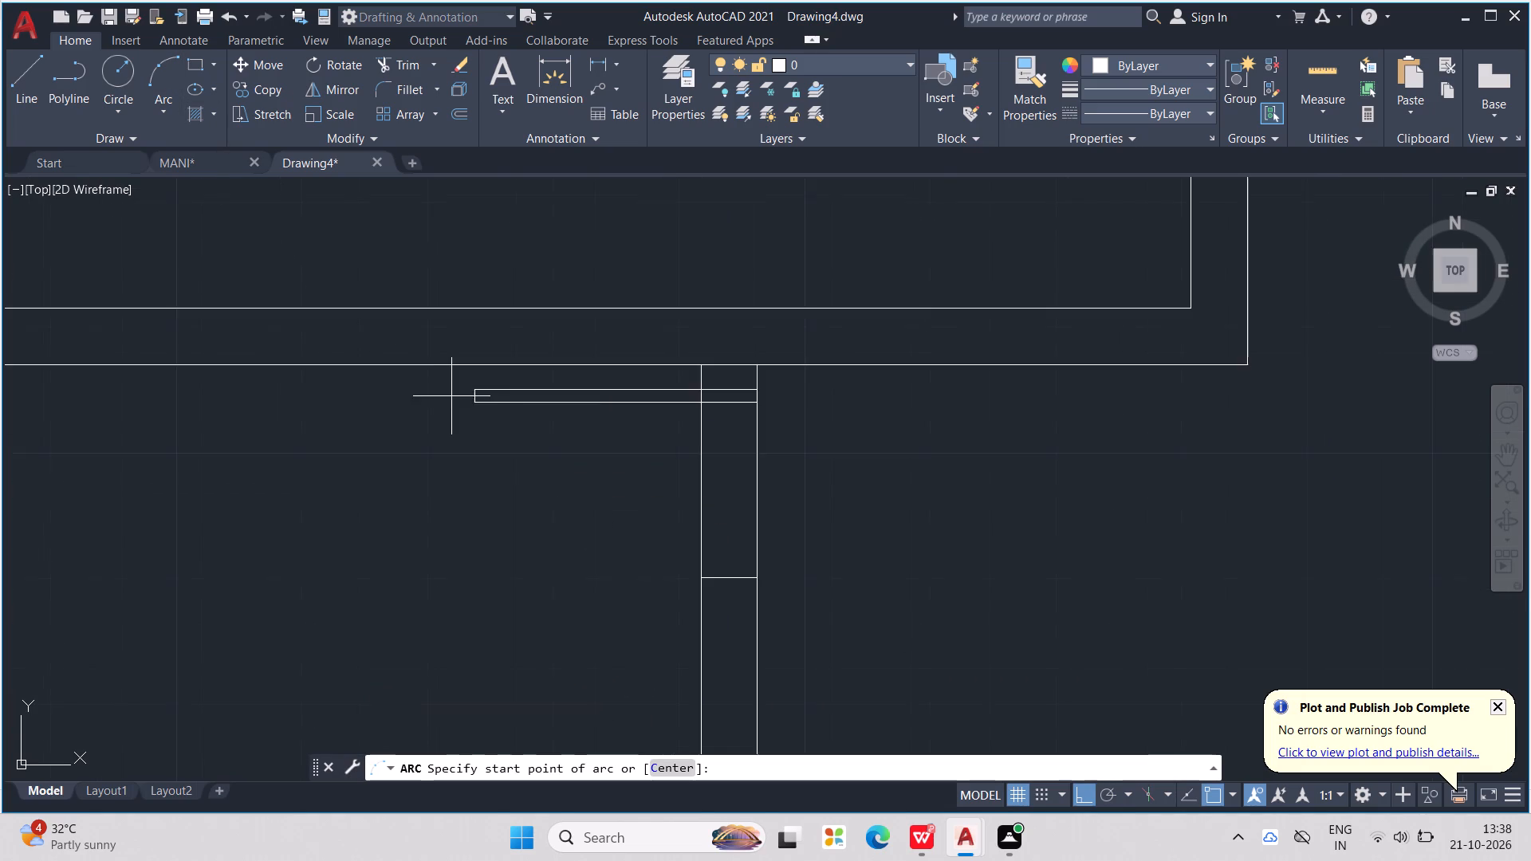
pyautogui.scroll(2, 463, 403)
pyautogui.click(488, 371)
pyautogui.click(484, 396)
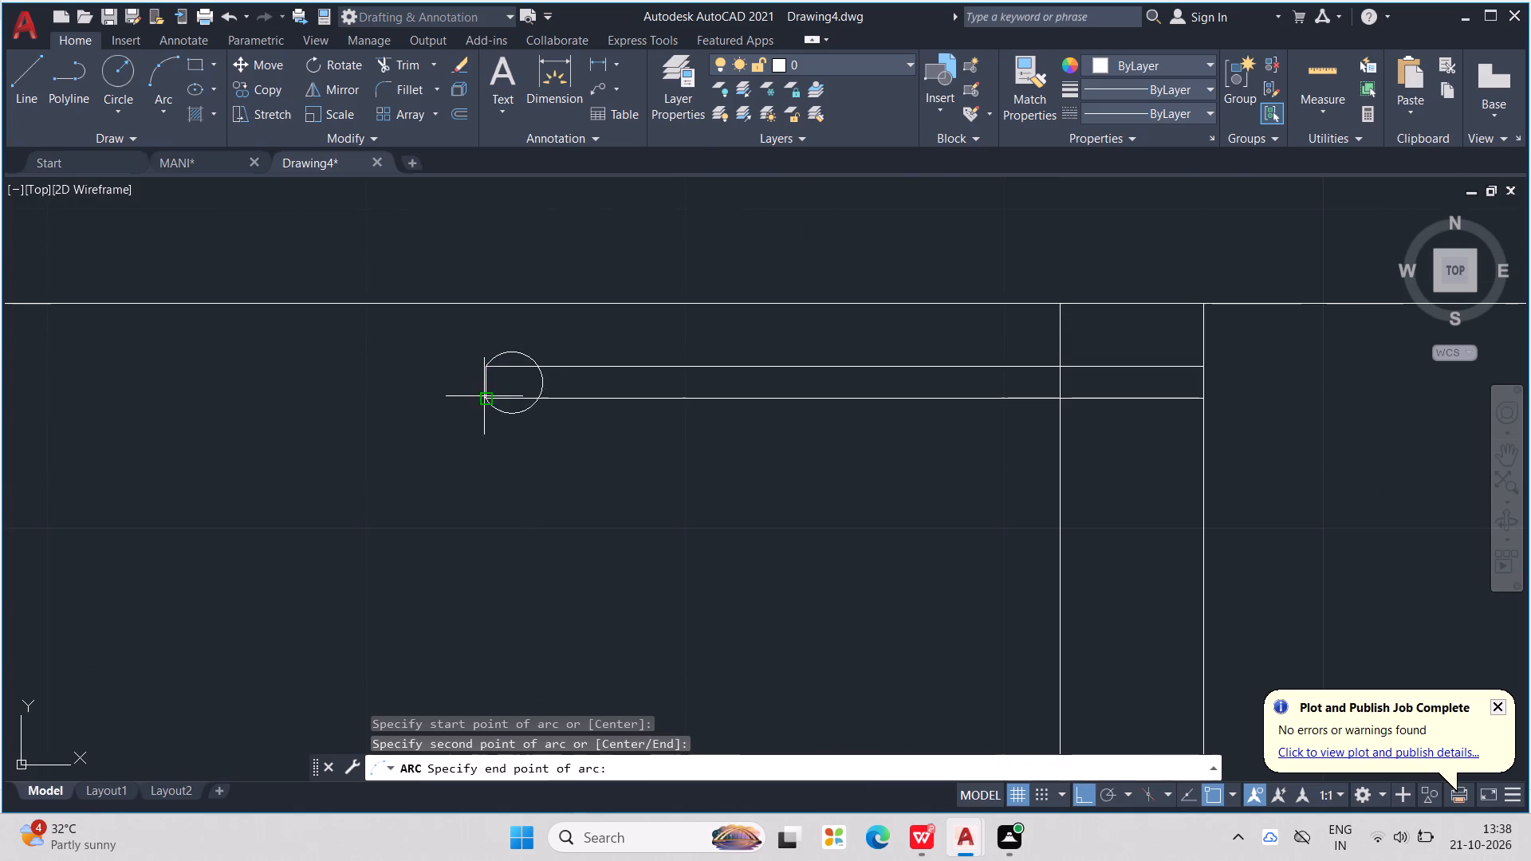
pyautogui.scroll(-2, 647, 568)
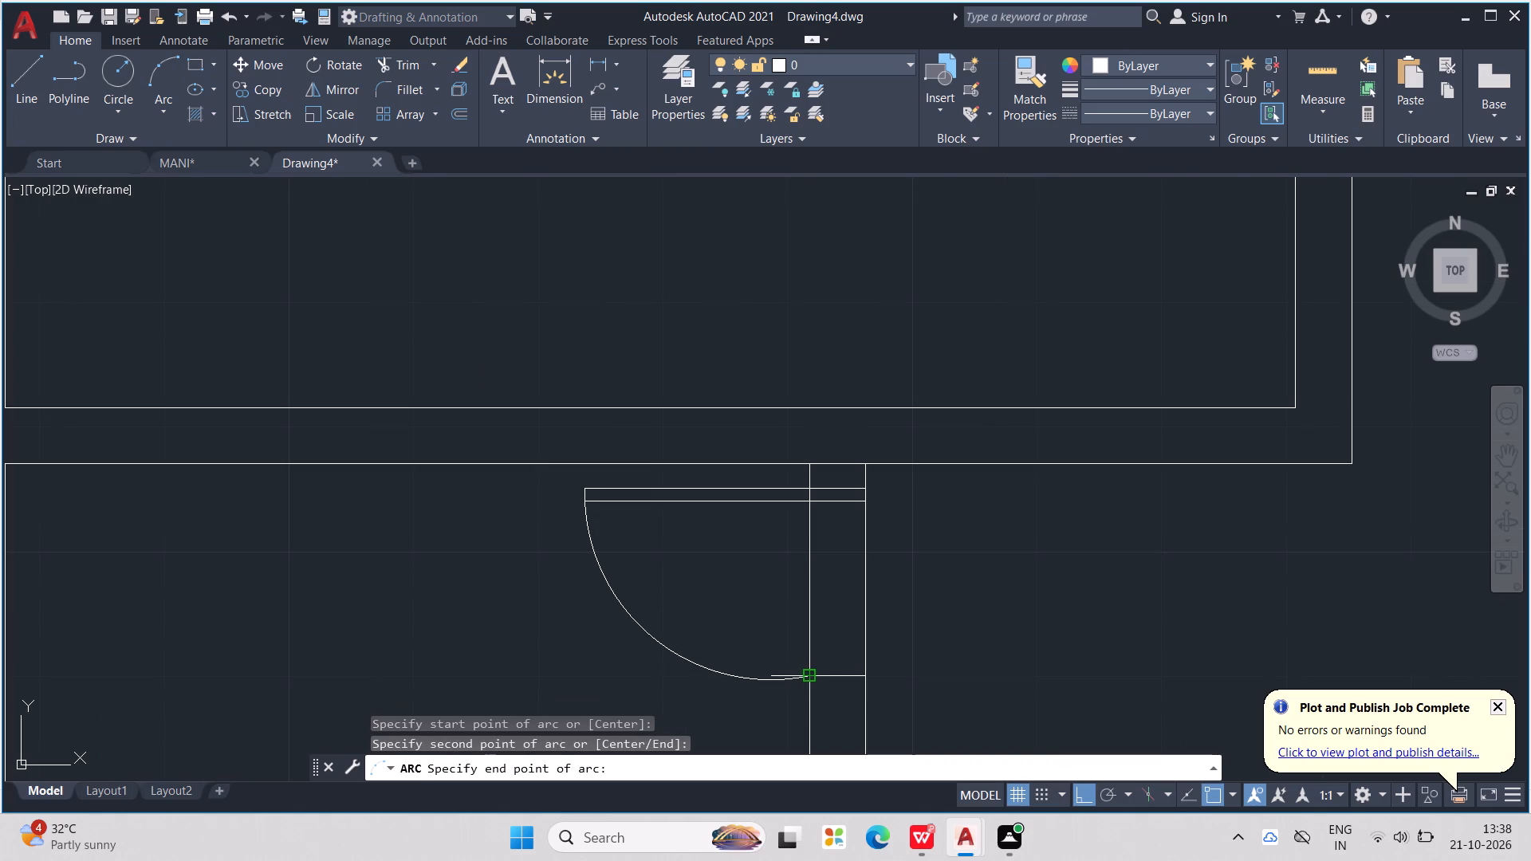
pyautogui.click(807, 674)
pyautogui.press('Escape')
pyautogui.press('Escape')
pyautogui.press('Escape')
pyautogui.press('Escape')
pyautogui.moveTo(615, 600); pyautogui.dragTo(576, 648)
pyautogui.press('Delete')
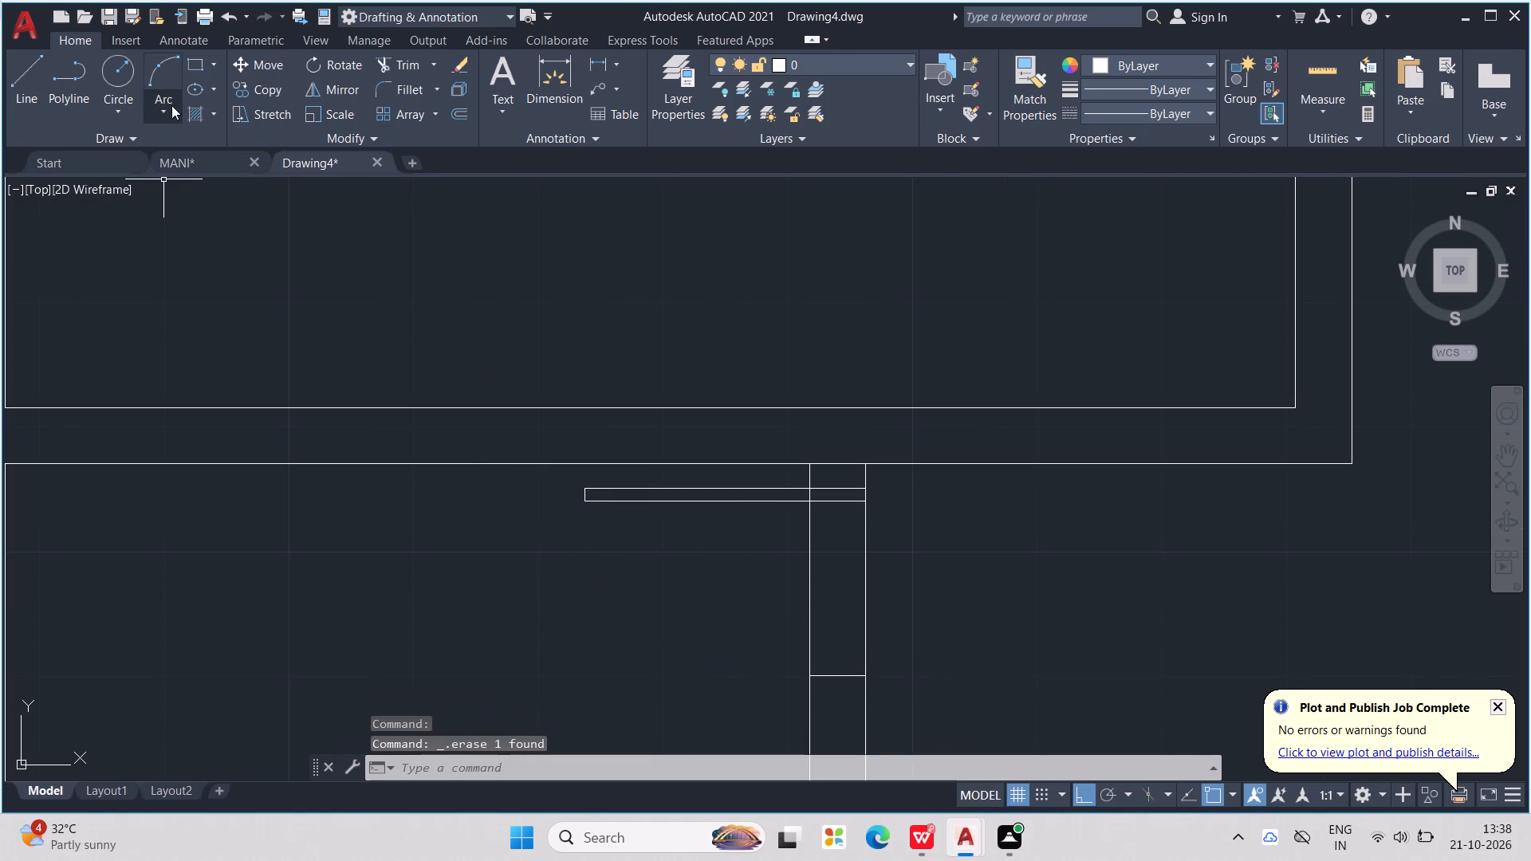
# Draw the door-swing arc from the leaf's free end to the opening's lower edge at the partition's outer face.
pyautogui.click(159, 78)
pyautogui.click(589, 484)
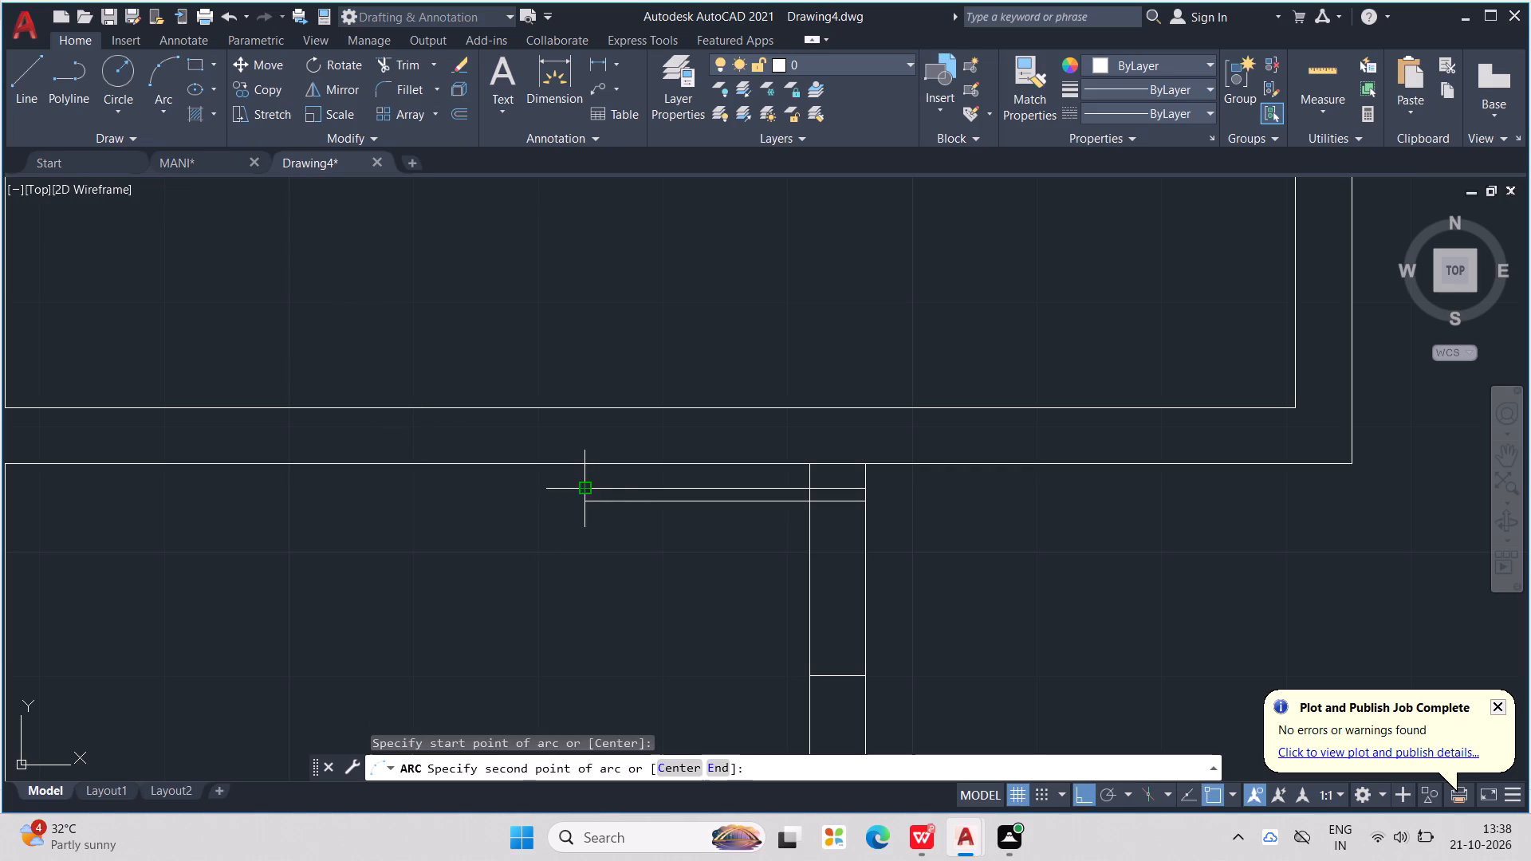
pyautogui.click(589, 507)
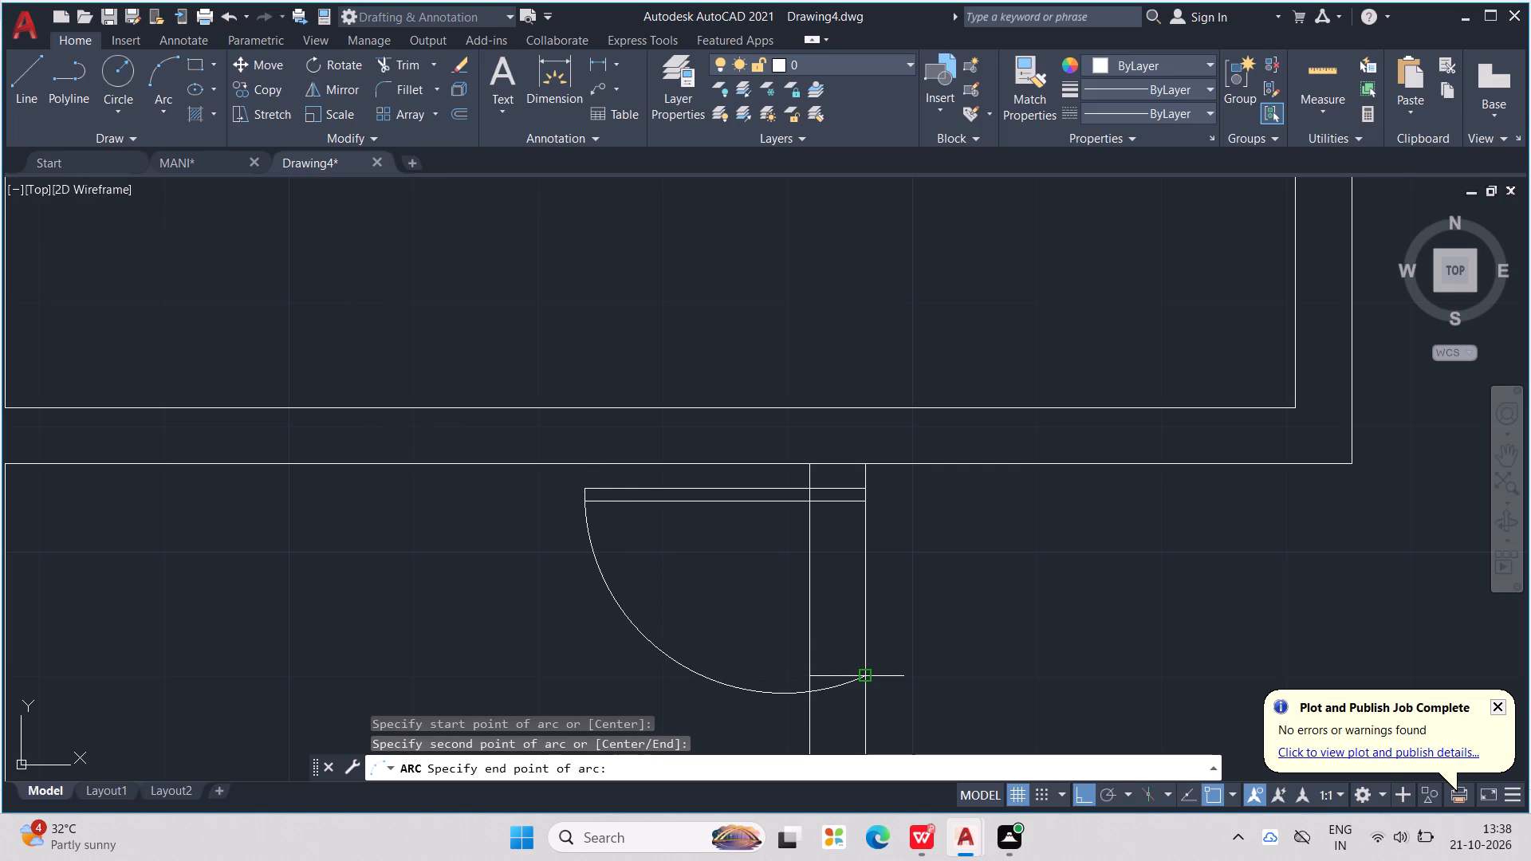
pyautogui.click(866, 679)
pyautogui.scroll(-1, 884, 556)
pyautogui.moveTo(940, 608); pyautogui.dragTo(894, 568, button='middle')
pyautogui.press('Escape')
pyautogui.press('Escape')
pyautogui.press('Escape')
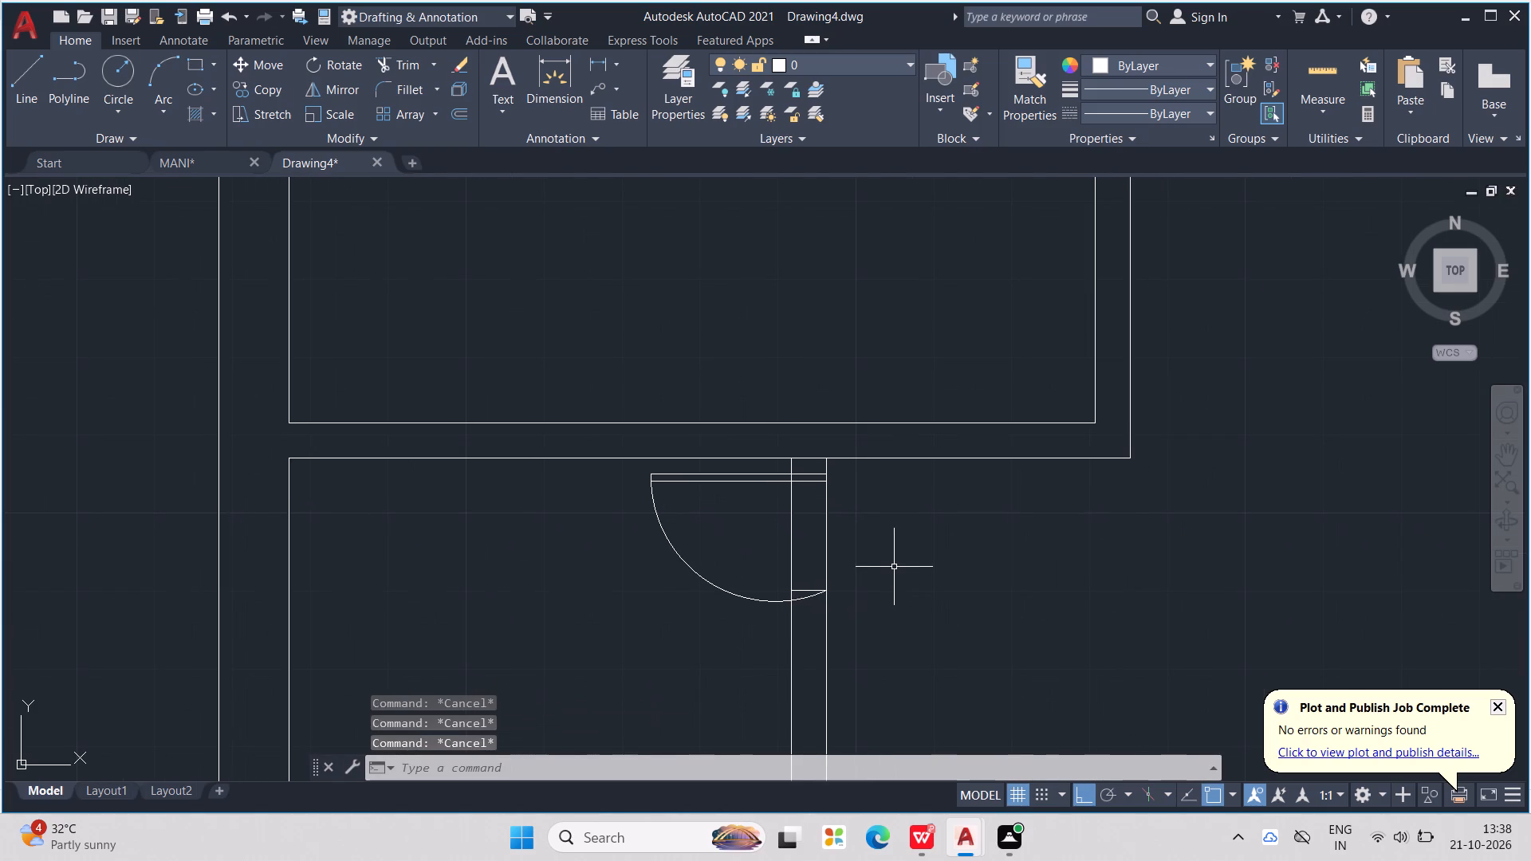
# Trim the partition's inner line across the door opening, plus the opening's lower edge line and the stub above the swing arc.
pyautogui.write('TR')
pyautogui.press('Return')
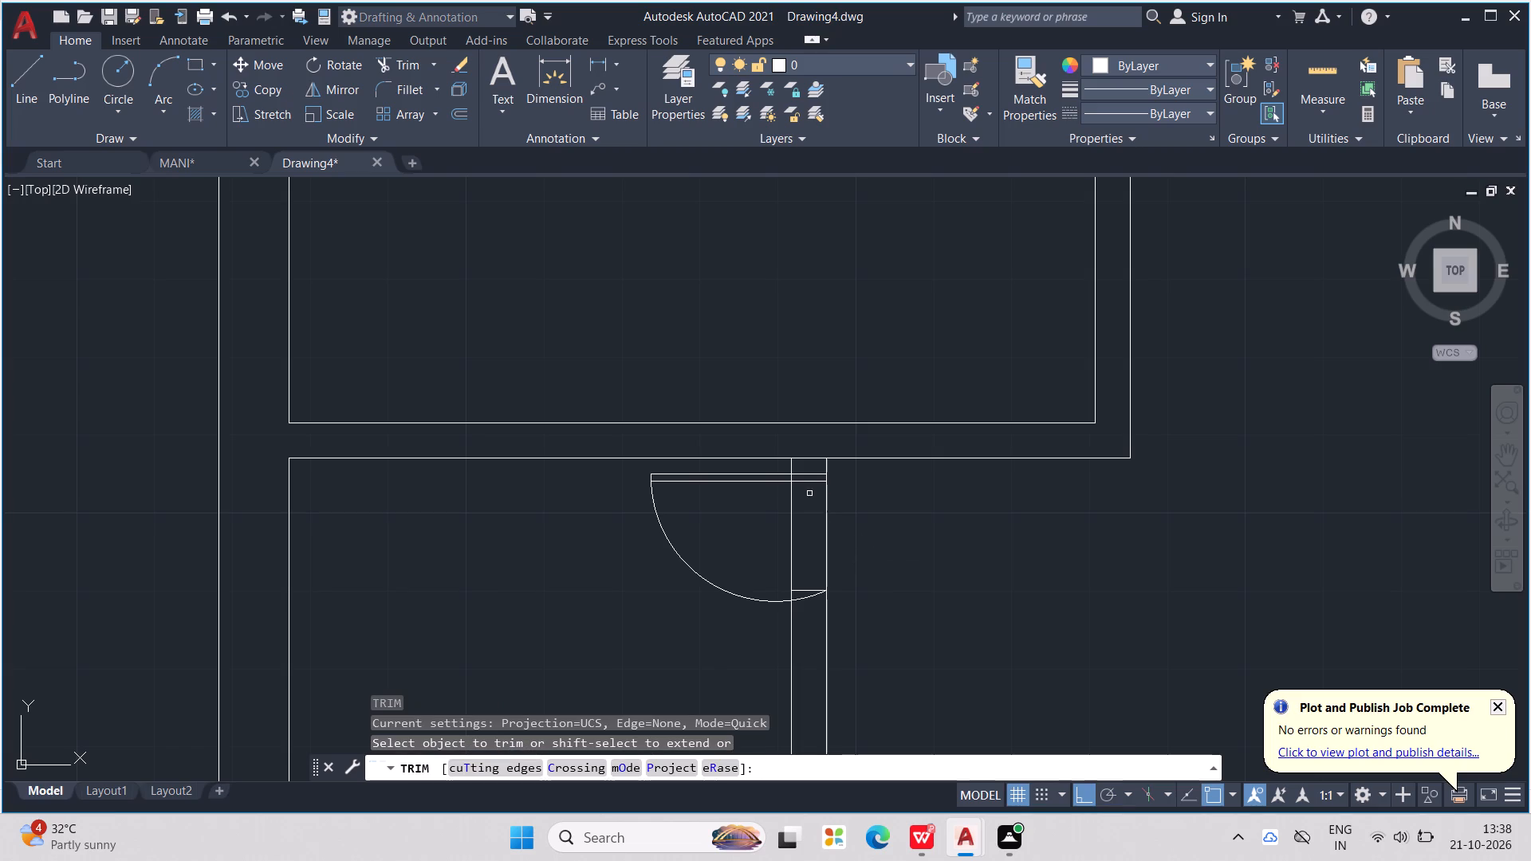
pyautogui.scroll(1, 801, 483)
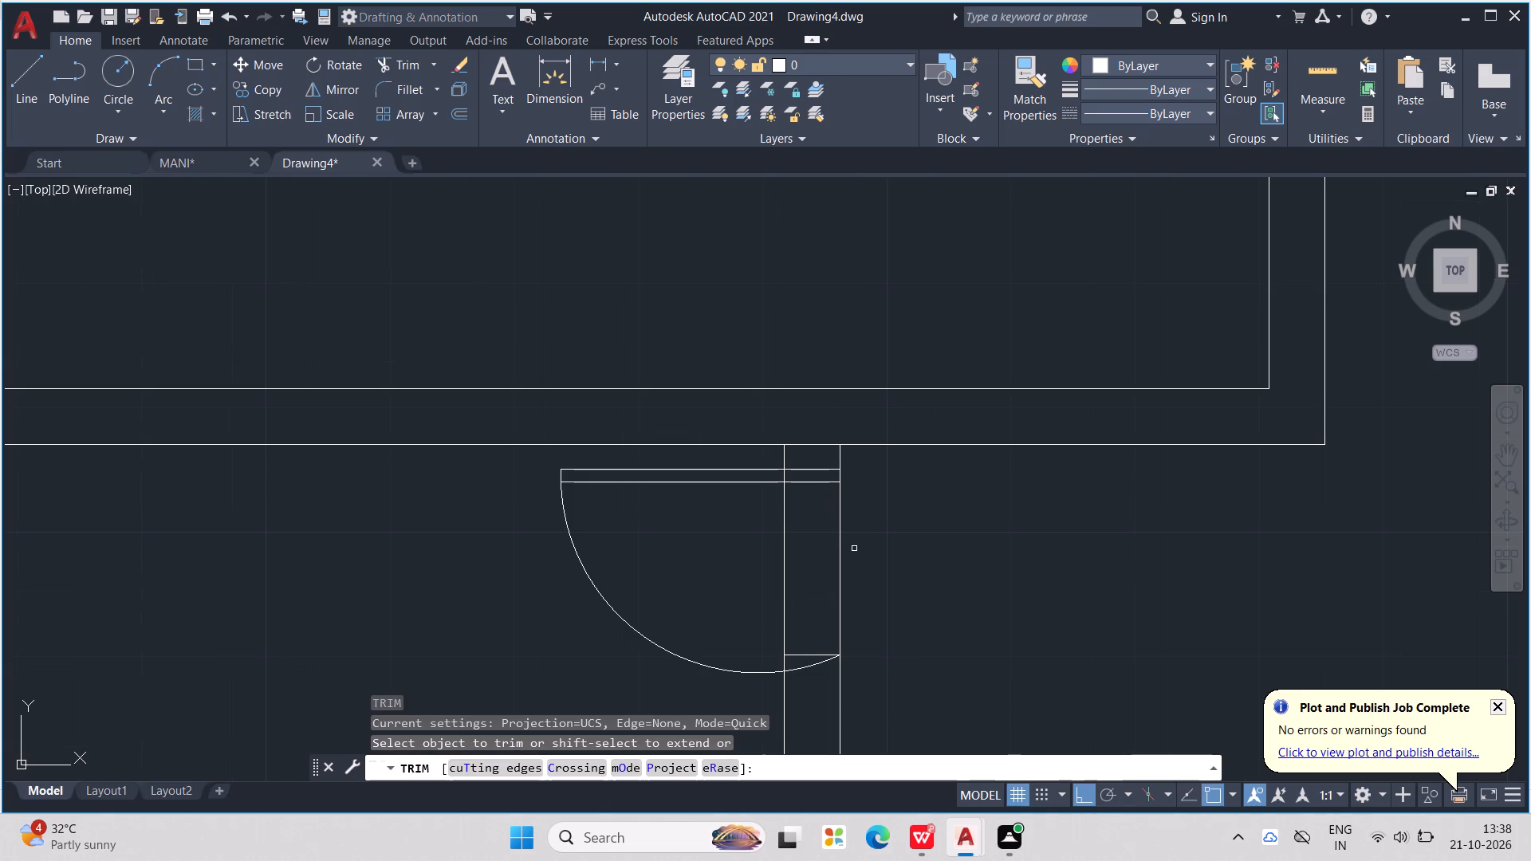
pyautogui.click(856, 549)
pyautogui.click(905, 572)
pyautogui.click(785, 576)
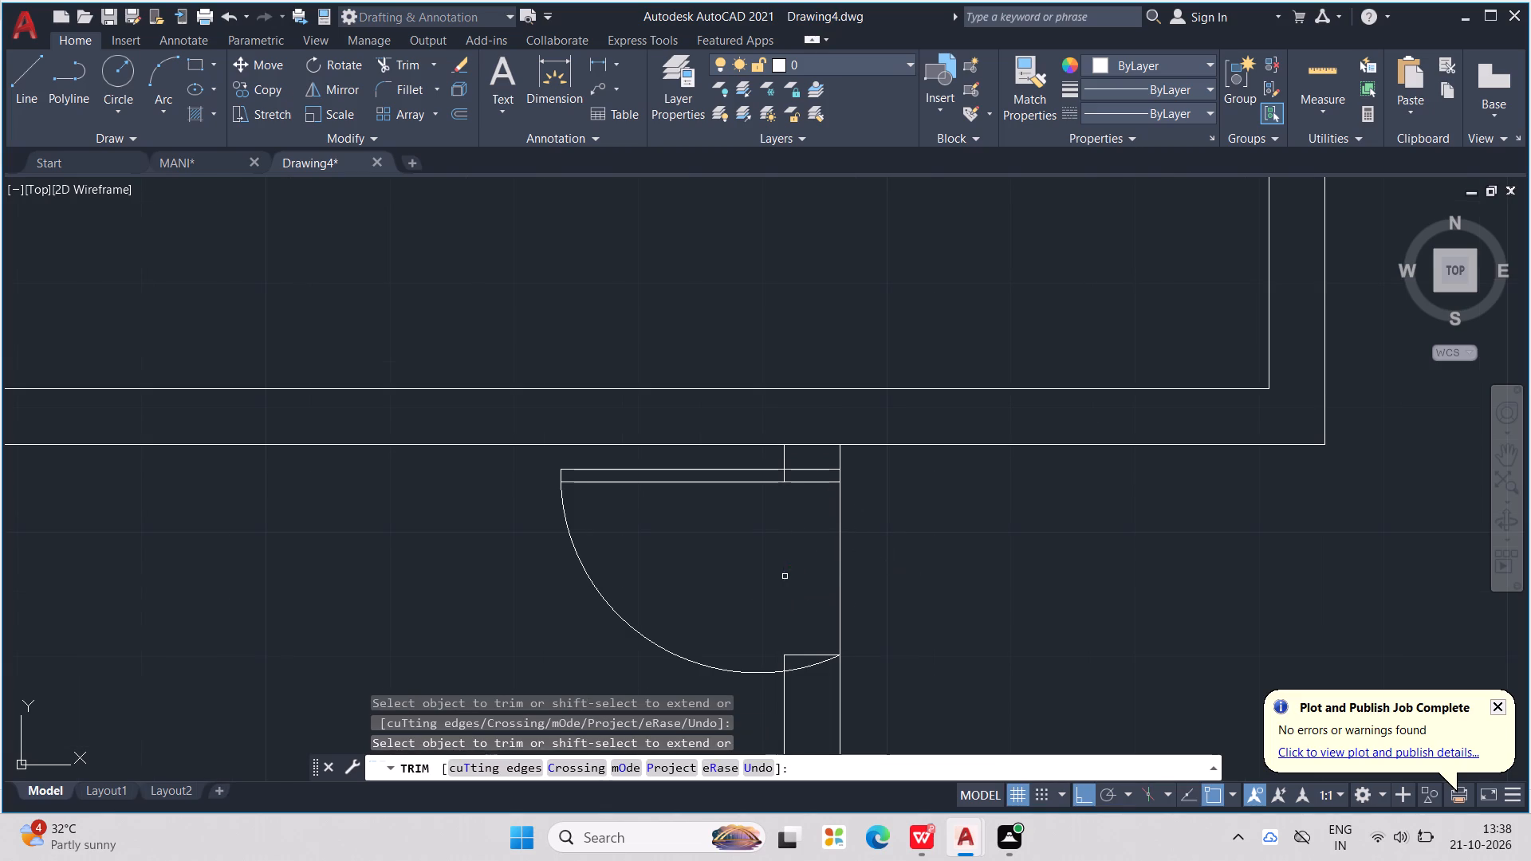
pyautogui.scroll(2, 784, 663)
pyautogui.moveTo(781, 656); pyautogui.dragTo(774, 576, button='middle')
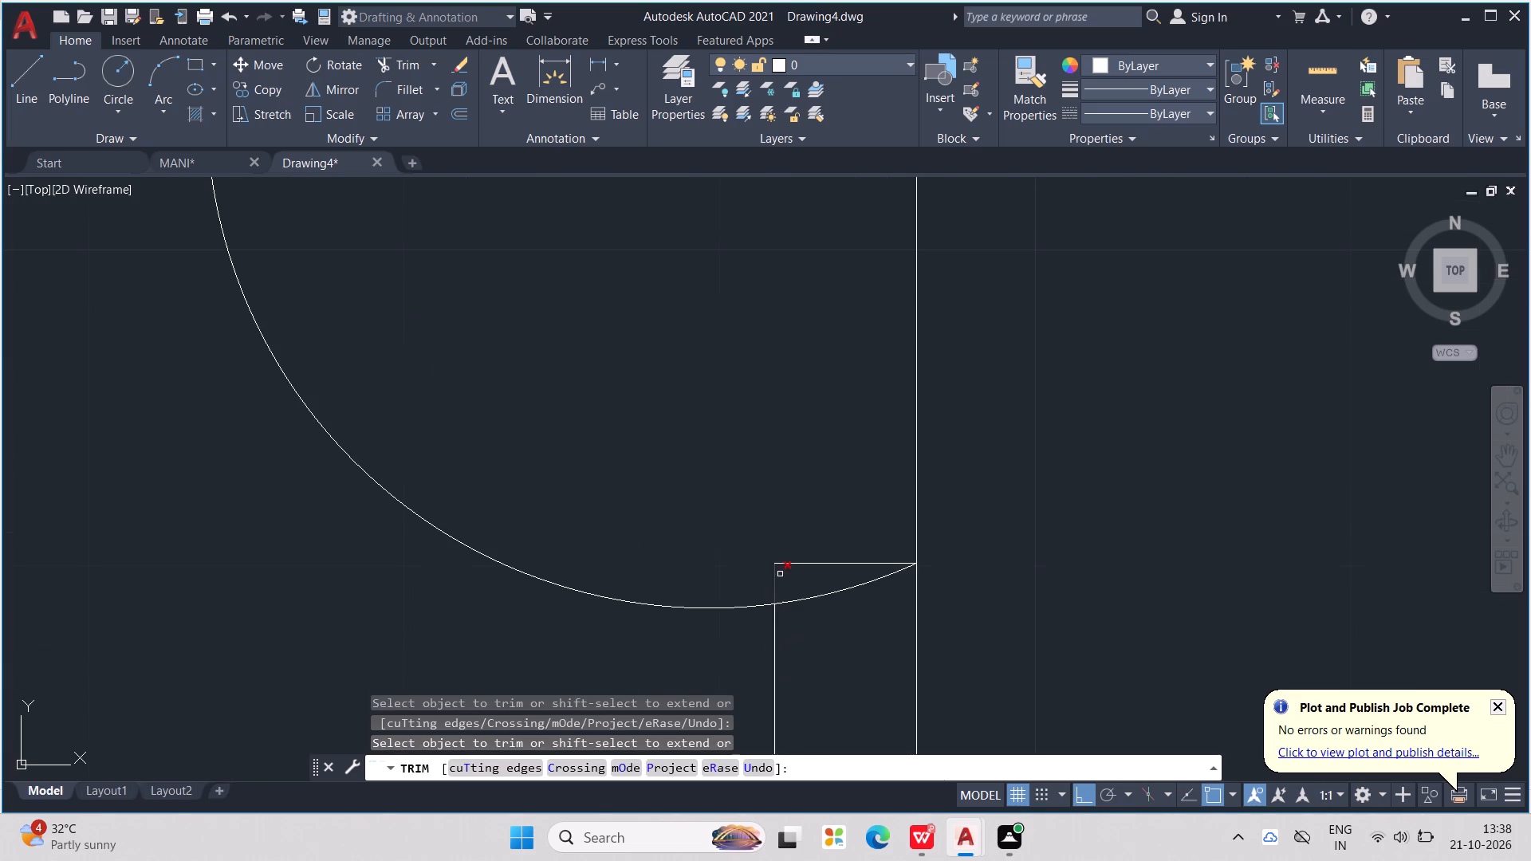
pyautogui.click(784, 572)
pyautogui.moveTo(797, 564); pyautogui.dragTo(819, 561)
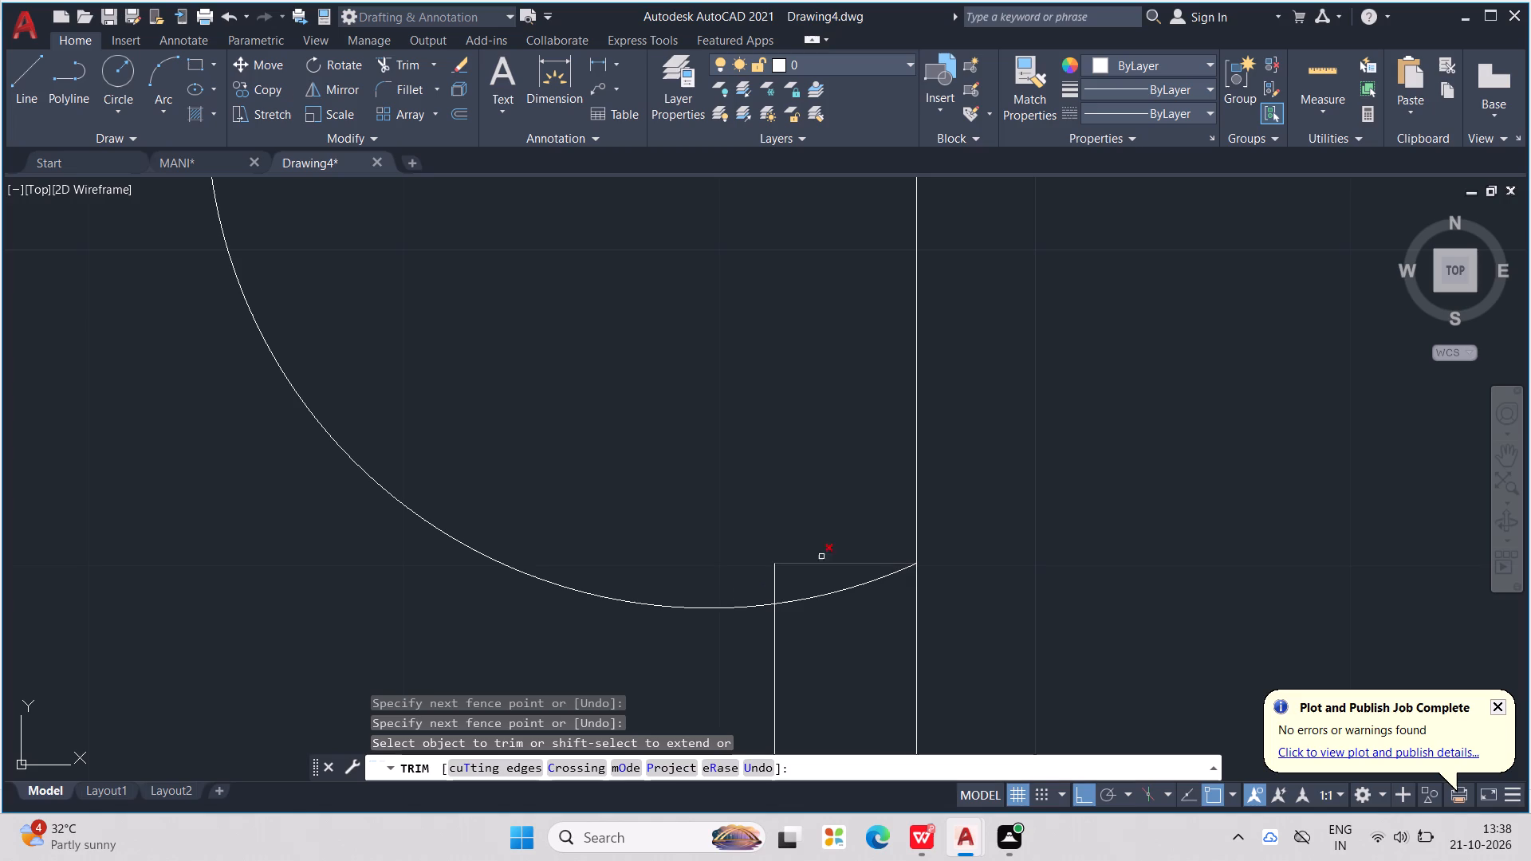
pyautogui.moveTo(826, 543); pyautogui.dragTo(735, 580)
pyautogui.scroll(-3, 739, 560)
pyautogui.scroll(2, 729, 450)
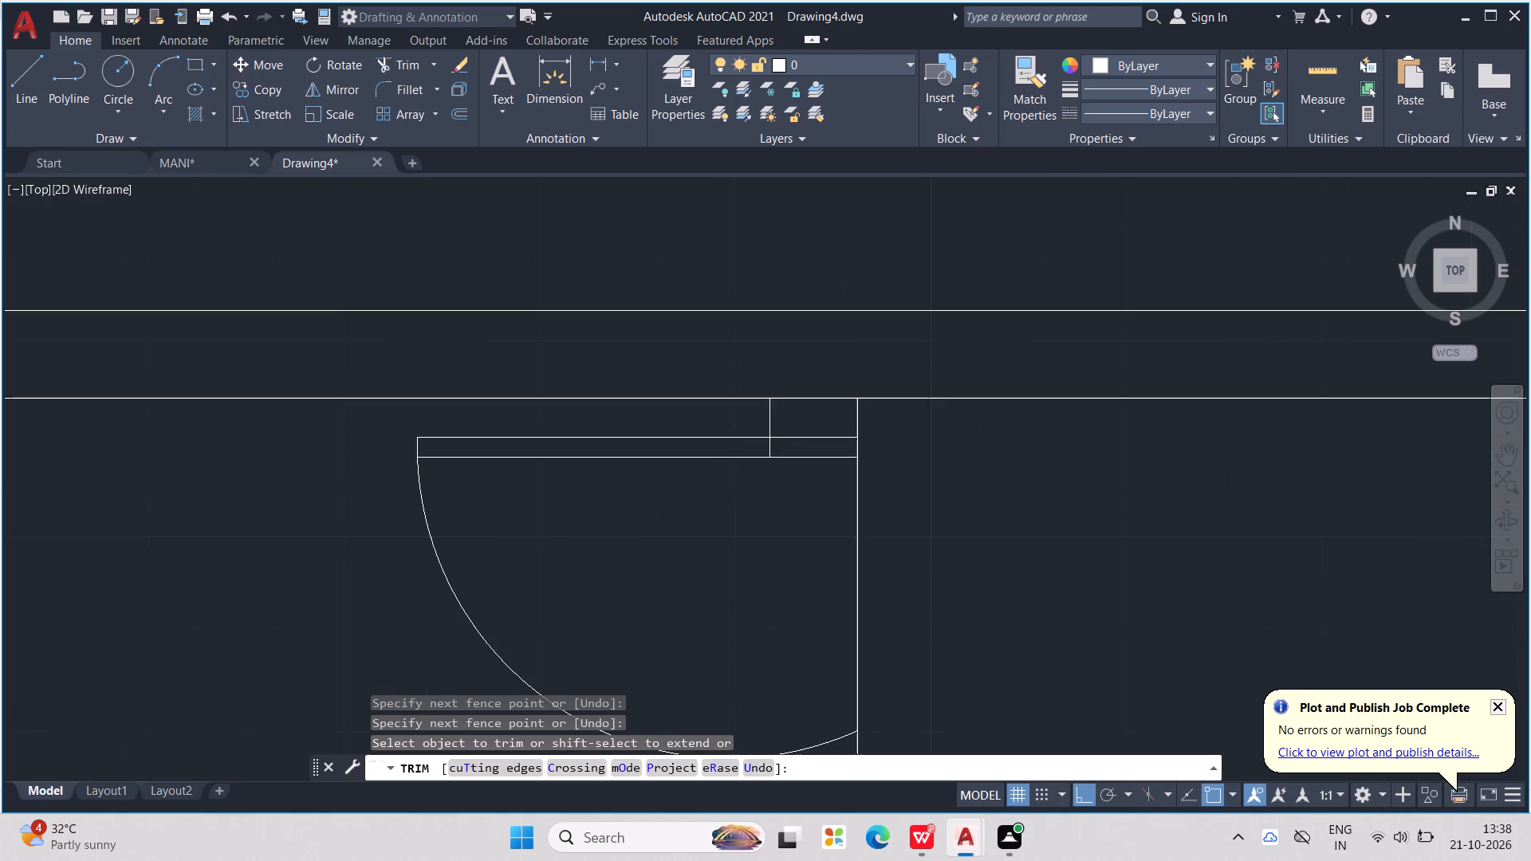
# Trim the wall line, upper leaf line and short inner partition piece within the partition's thickness at the top of the door.
pyautogui.click(795, 402)
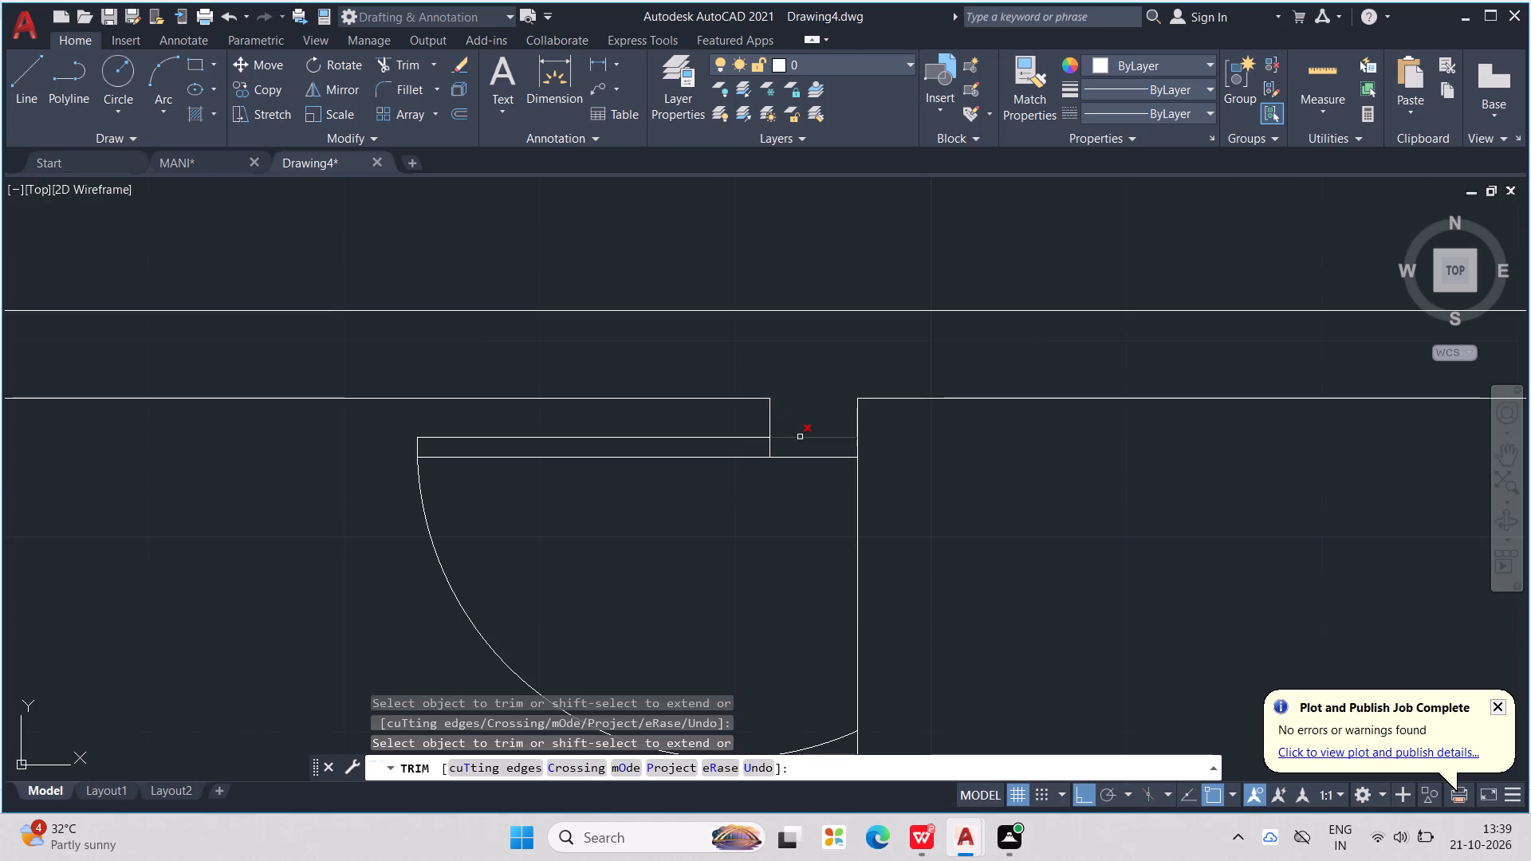
pyautogui.click(801, 437)
pyautogui.click(769, 448)
pyautogui.scroll(-2, 778, 434)
pyautogui.moveTo(952, 585); pyautogui.dragTo(914, 421, button='middle')
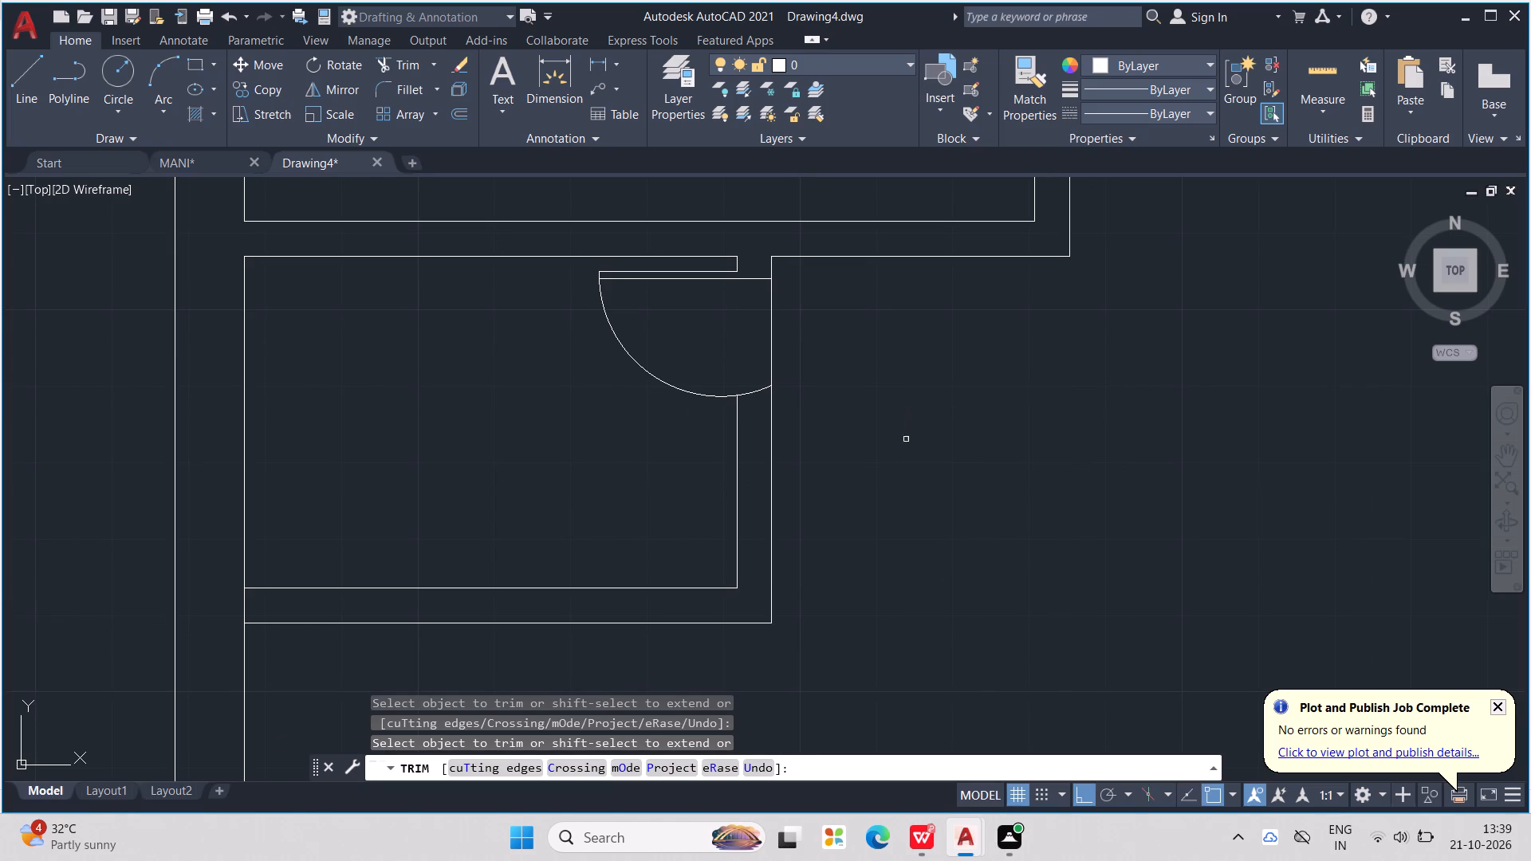
pyautogui.moveTo(903, 515); pyautogui.dragTo(875, 414, button='middle')
pyautogui.press('Escape')
pyautogui.press('Escape')
# Offset the left outer wall's inner line 5'9" inward and the small room's lower partition line 5'9" downward to bound another room.
pyautogui.scroll(-3, 859, 416)
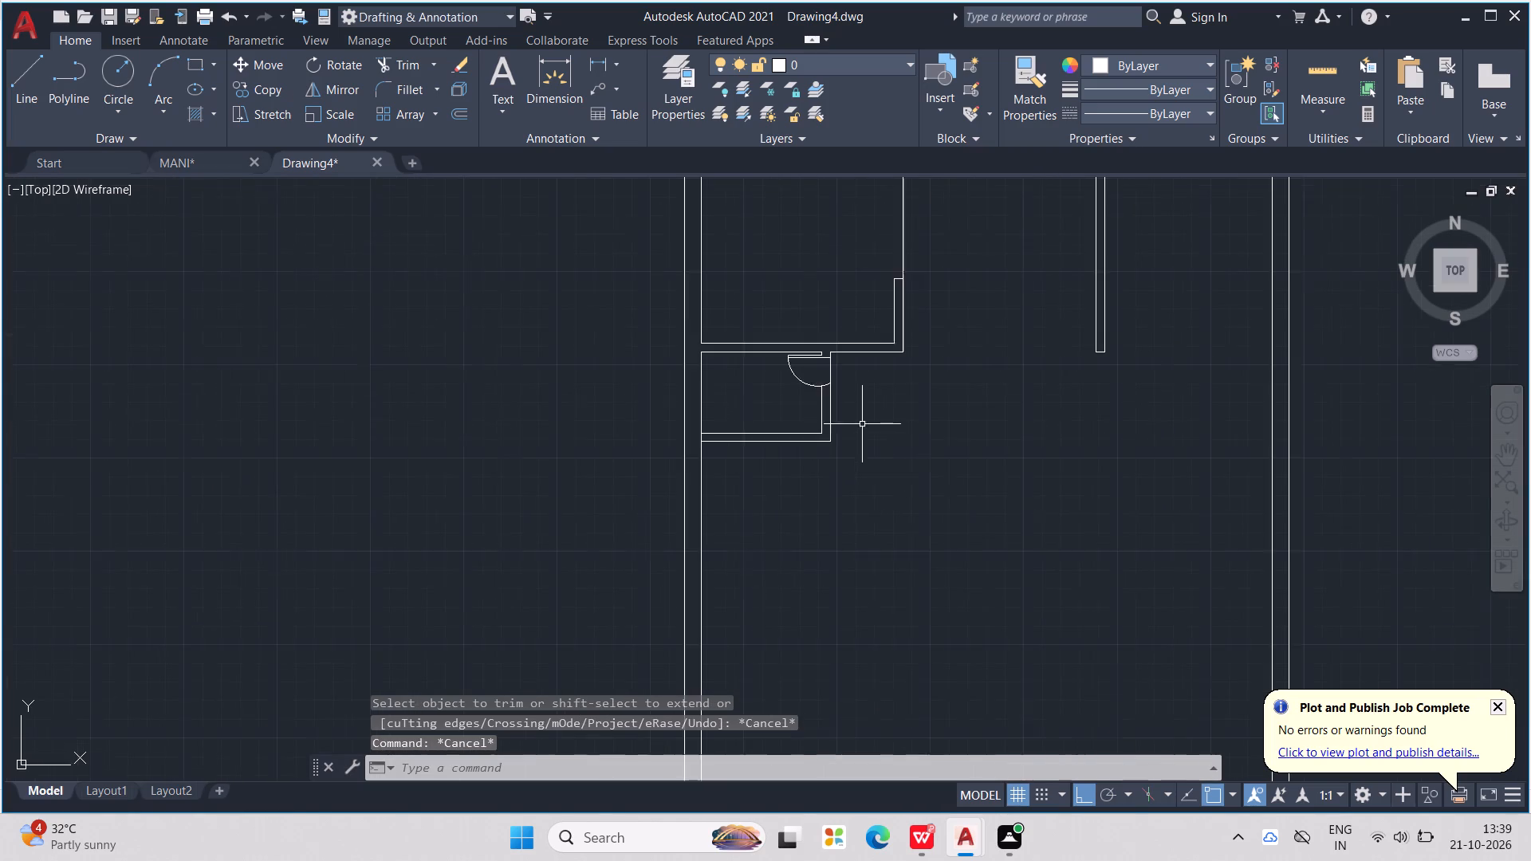
pyautogui.moveTo(916, 487); pyautogui.dragTo(795, 568, button='middle')
pyautogui.press('Escape')
pyautogui.press('Escape')
pyautogui.press('Escape')
pyautogui.write('OFF')
pyautogui.press('Return')
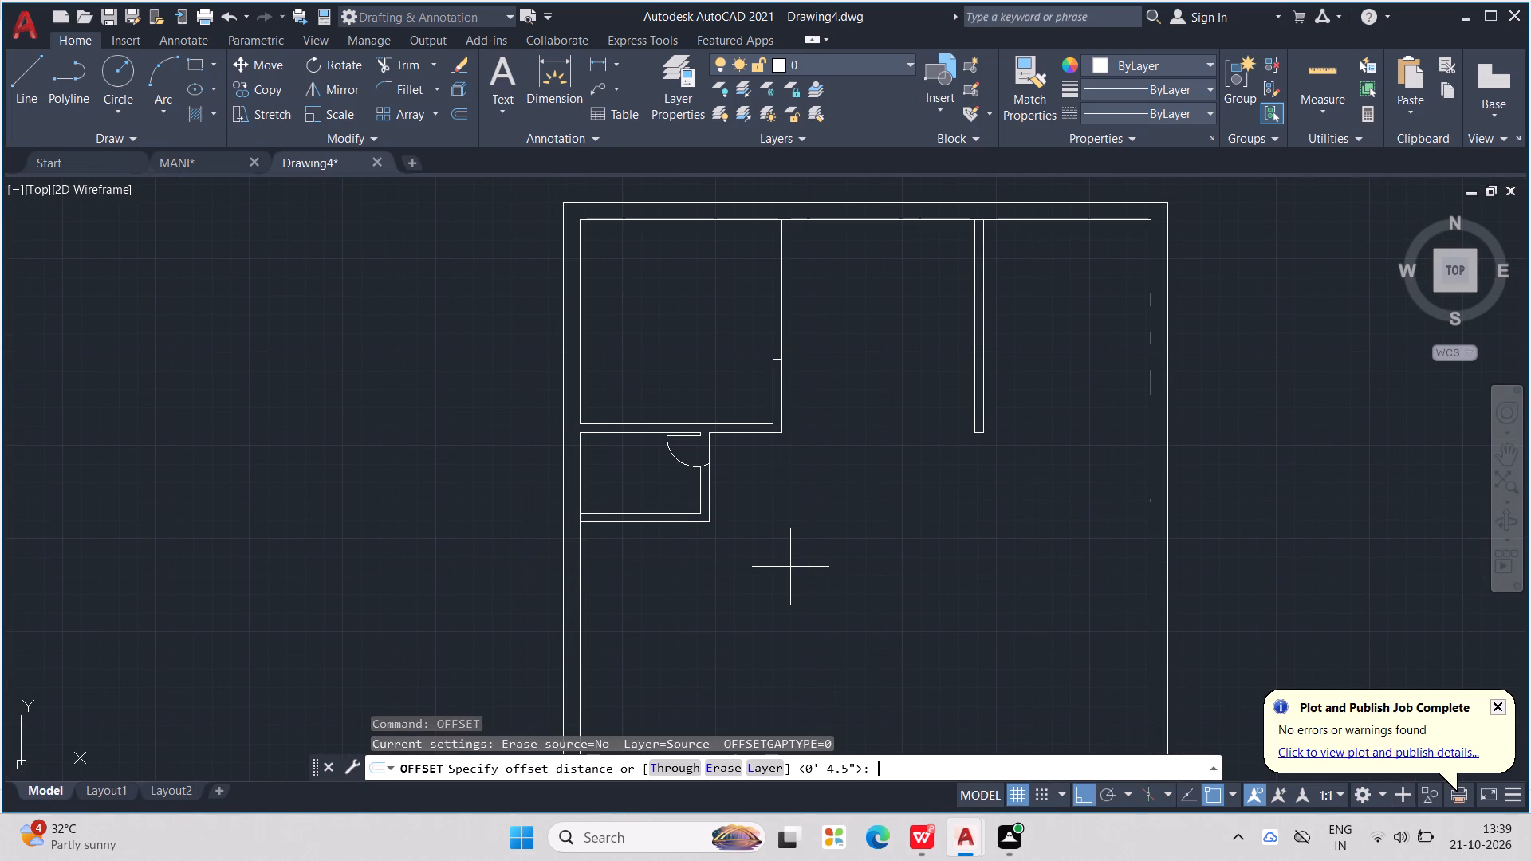
pyautogui.write('5\'9"')
pyautogui.press('Return')
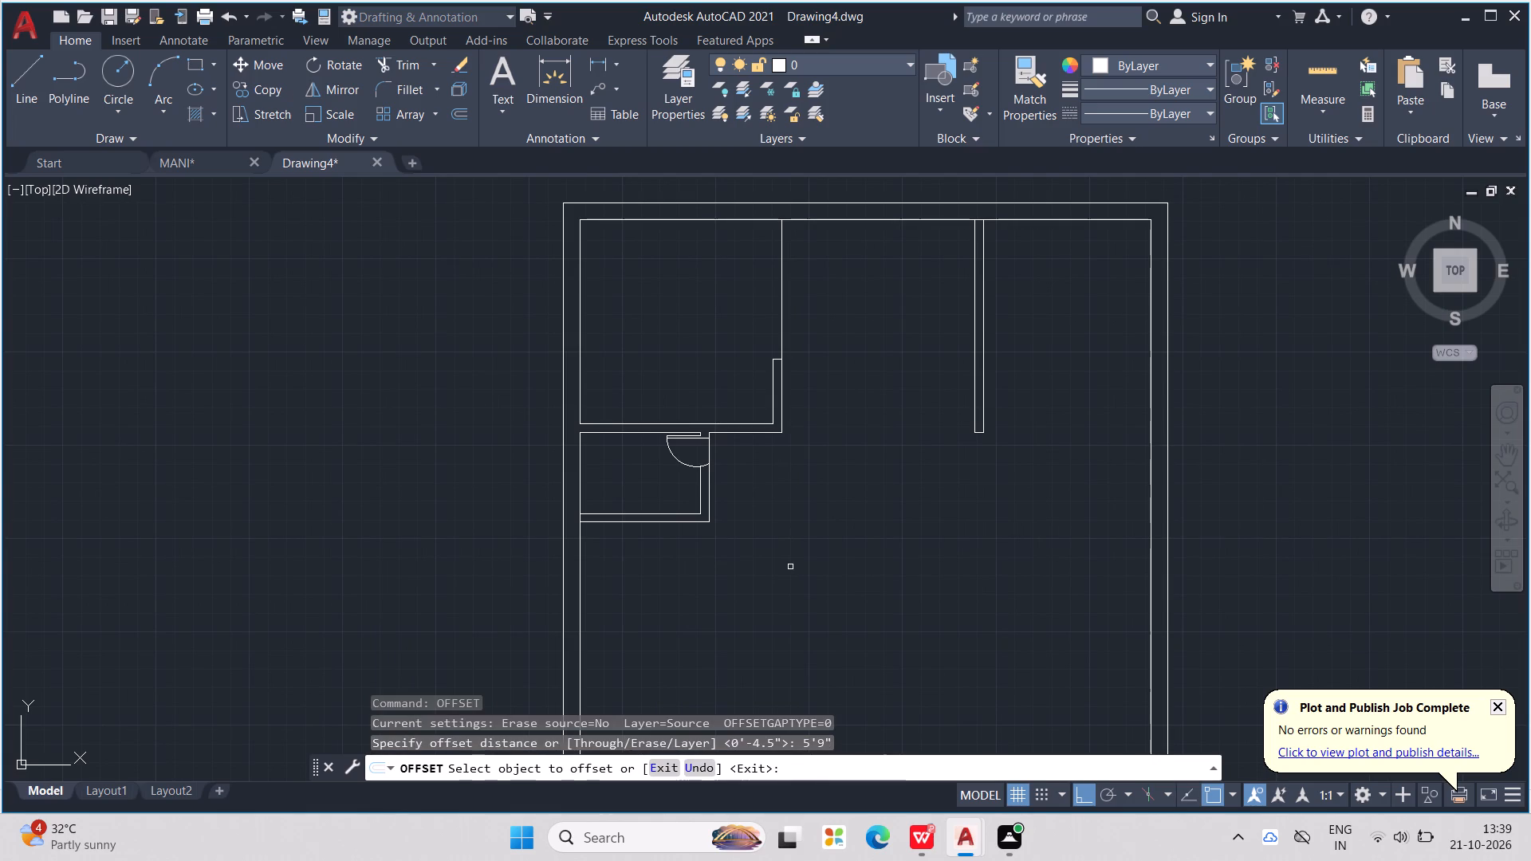
pyautogui.moveTo(804, 483); pyautogui.dragTo(773, 344, button='middle')
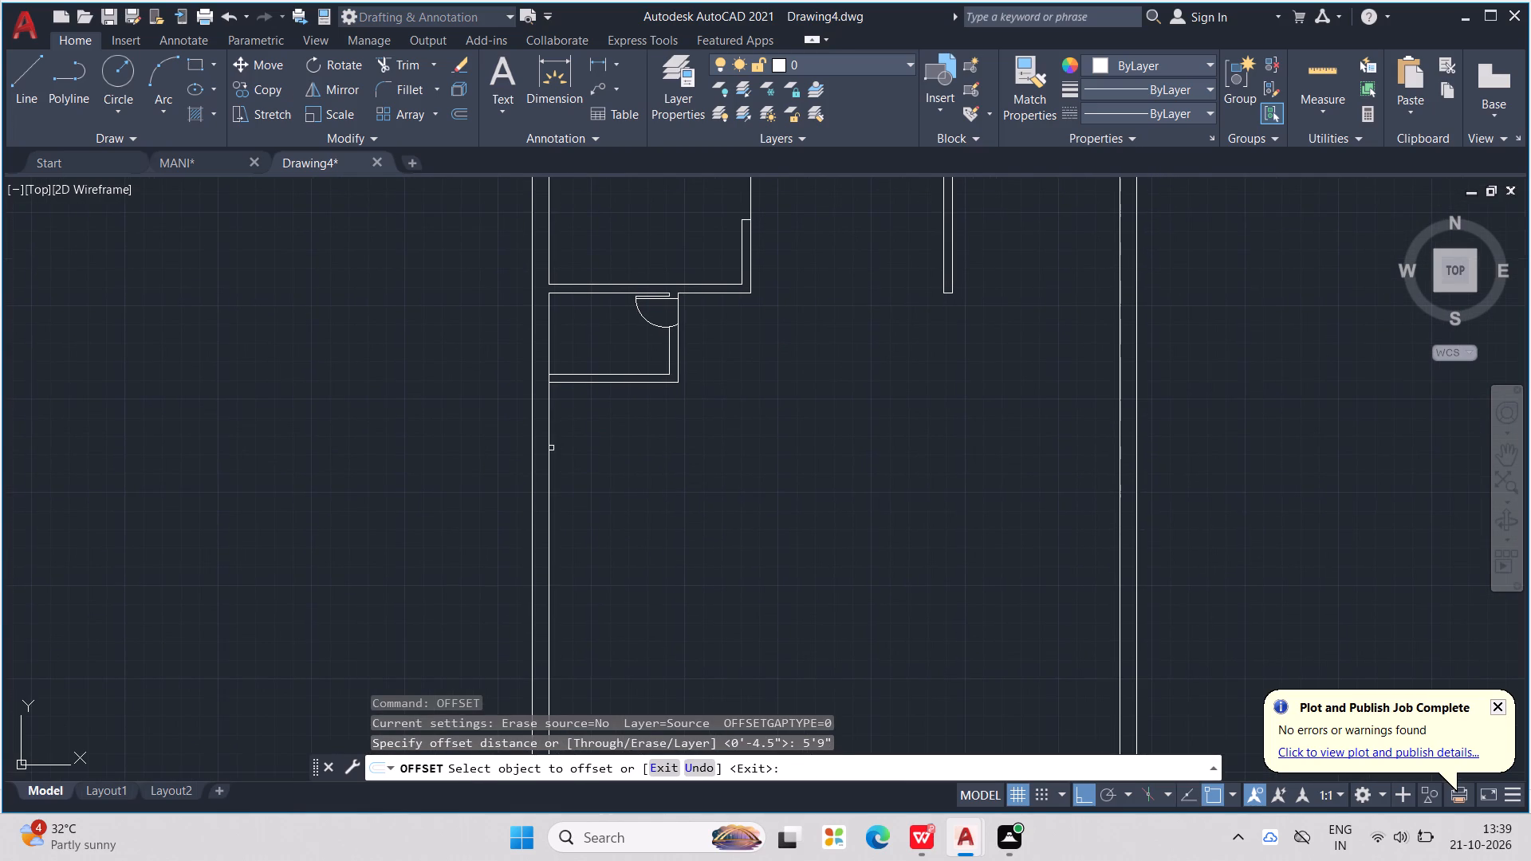
pyautogui.click(551, 448)
pyautogui.click(601, 434)
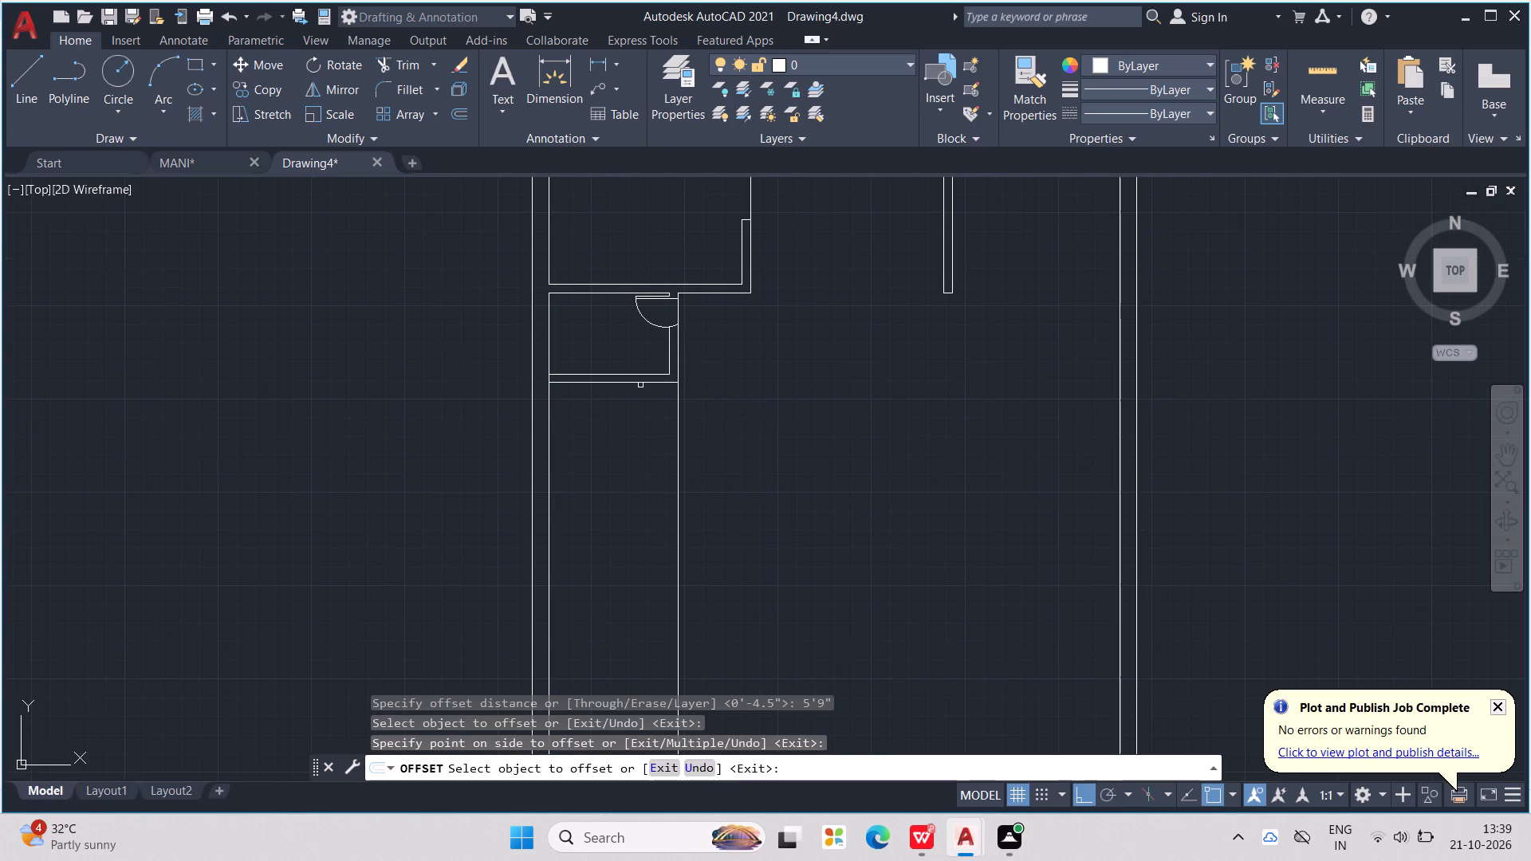
pyautogui.click(646, 381)
pyautogui.click(657, 550)
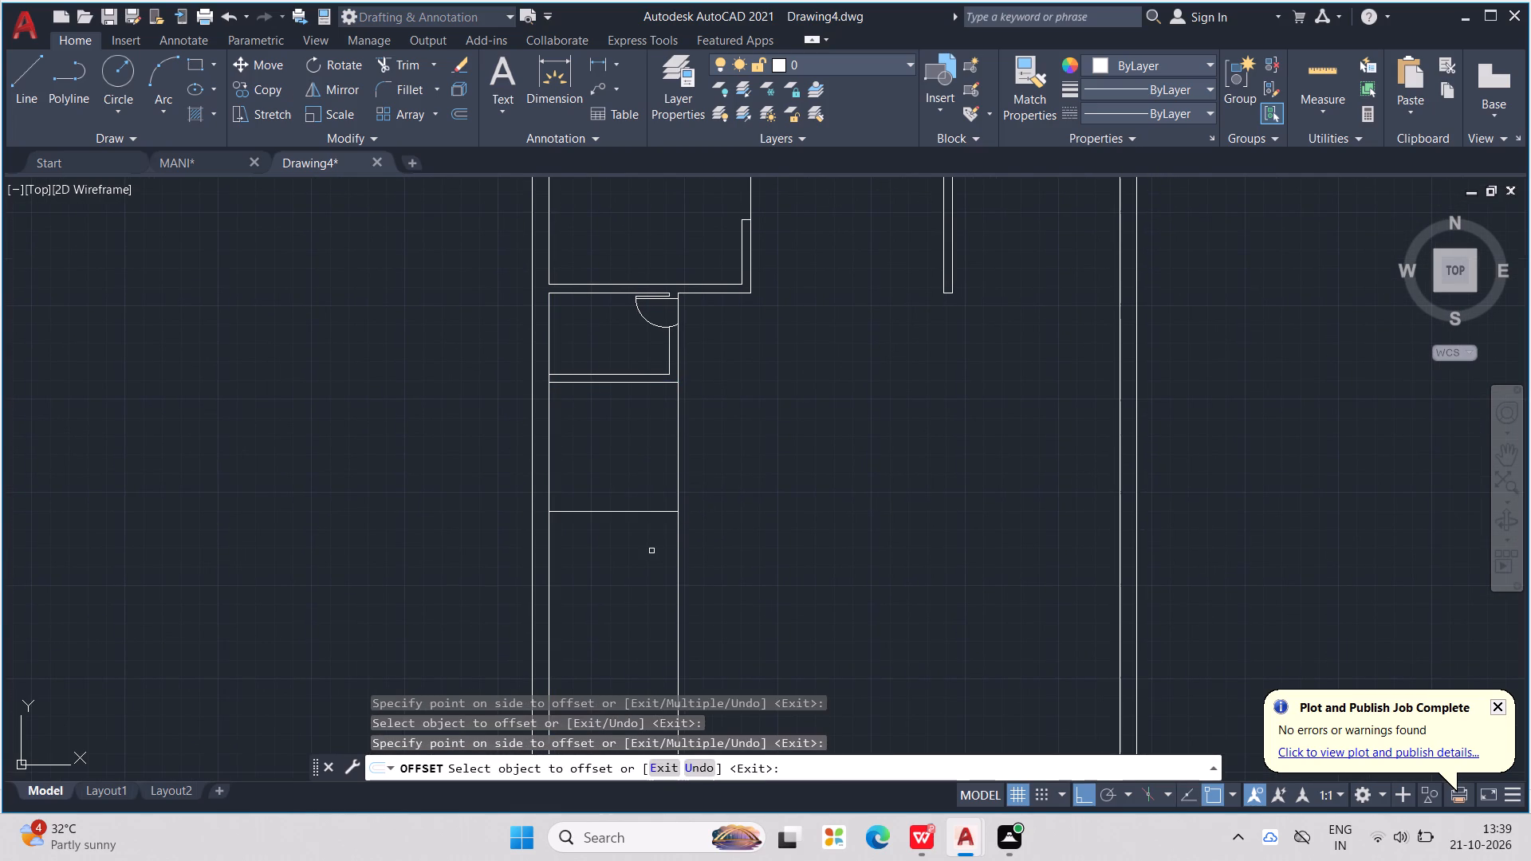
pyautogui.press('Escape')
pyautogui.press('Escape')
pyautogui.press('Escape')
pyautogui.press('Escape')
pyautogui.press('Escape')
pyautogui.press('Escape')
pyautogui.press('Escape')
pyautogui.press('Escape')
pyautogui.press('Escape')
pyautogui.press('Escape')
pyautogui.press('Escape')
pyautogui.press('Escape')
pyautogui.press('Escape')
pyautogui.press('Escape')
pyautogui.press('Escape')
pyautogui.press('Escape')
pyautogui.press('Escape')
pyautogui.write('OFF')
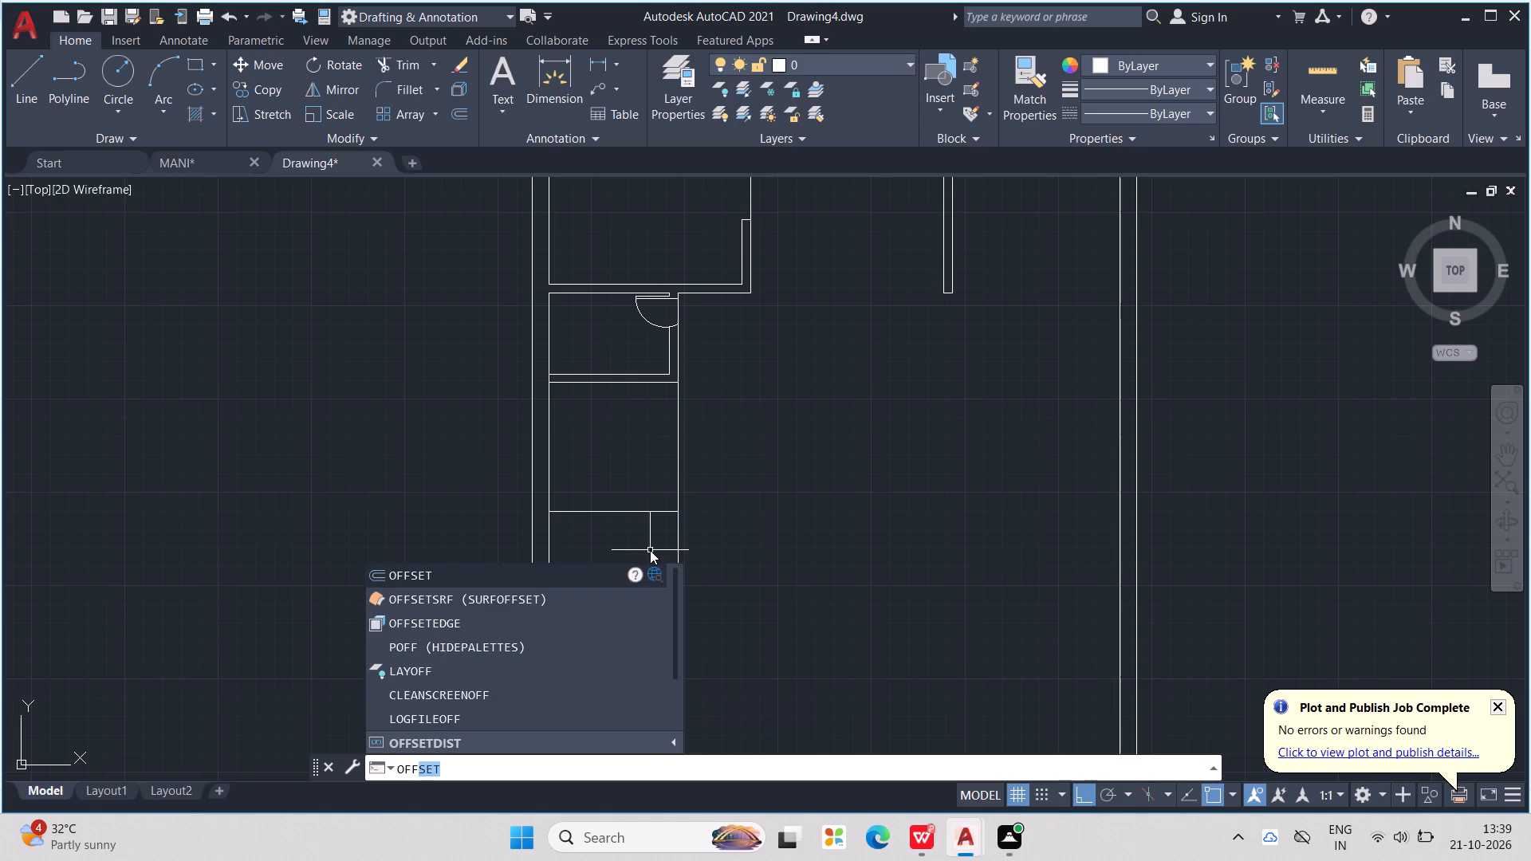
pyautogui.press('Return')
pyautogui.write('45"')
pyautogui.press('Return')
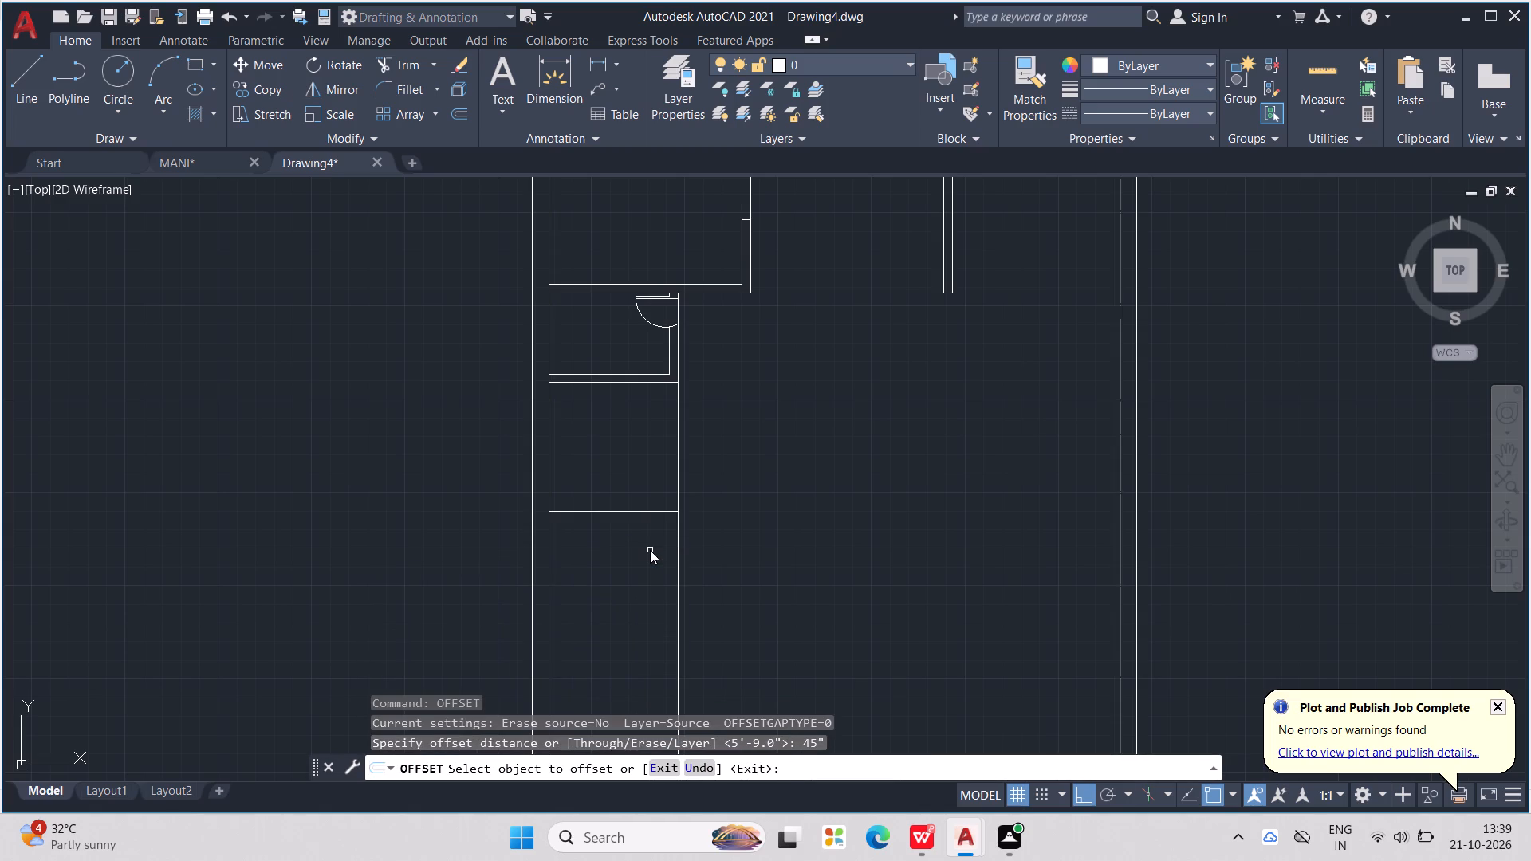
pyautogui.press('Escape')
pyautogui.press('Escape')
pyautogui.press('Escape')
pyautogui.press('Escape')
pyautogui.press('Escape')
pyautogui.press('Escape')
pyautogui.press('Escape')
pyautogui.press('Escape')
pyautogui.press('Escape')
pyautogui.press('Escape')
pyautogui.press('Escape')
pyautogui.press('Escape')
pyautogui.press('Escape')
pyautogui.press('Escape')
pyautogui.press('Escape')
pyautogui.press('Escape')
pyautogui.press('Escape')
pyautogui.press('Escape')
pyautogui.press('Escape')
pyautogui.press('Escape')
# Offset the new room's lower and vertical boundary lines 4.5" inward to form its partition walls.
pyautogui.write('OF')
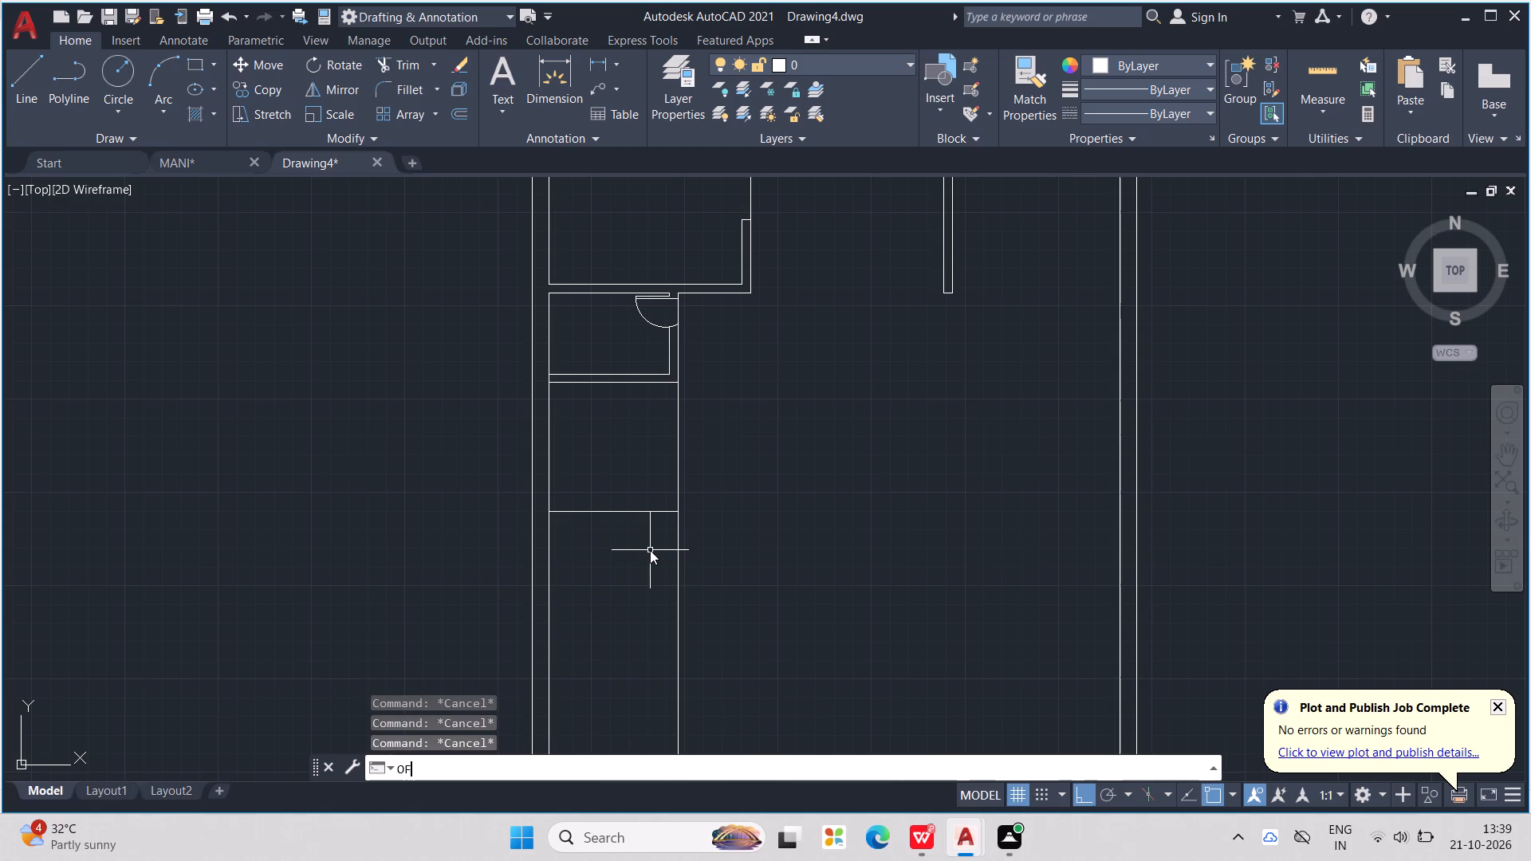
pyautogui.press('Return')
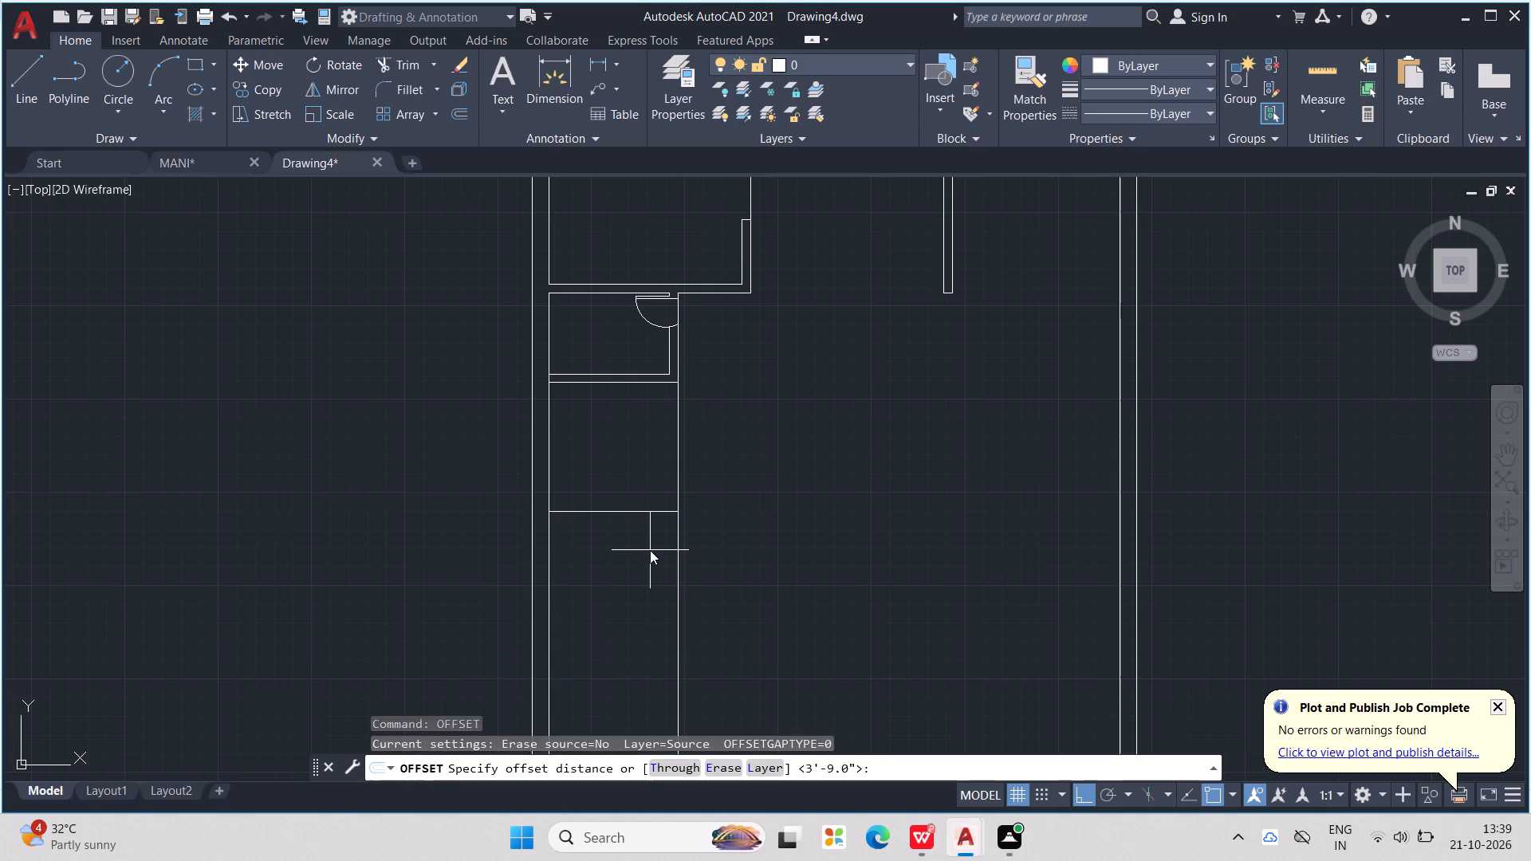
pyautogui.write('4.5"')
pyautogui.press('Return')
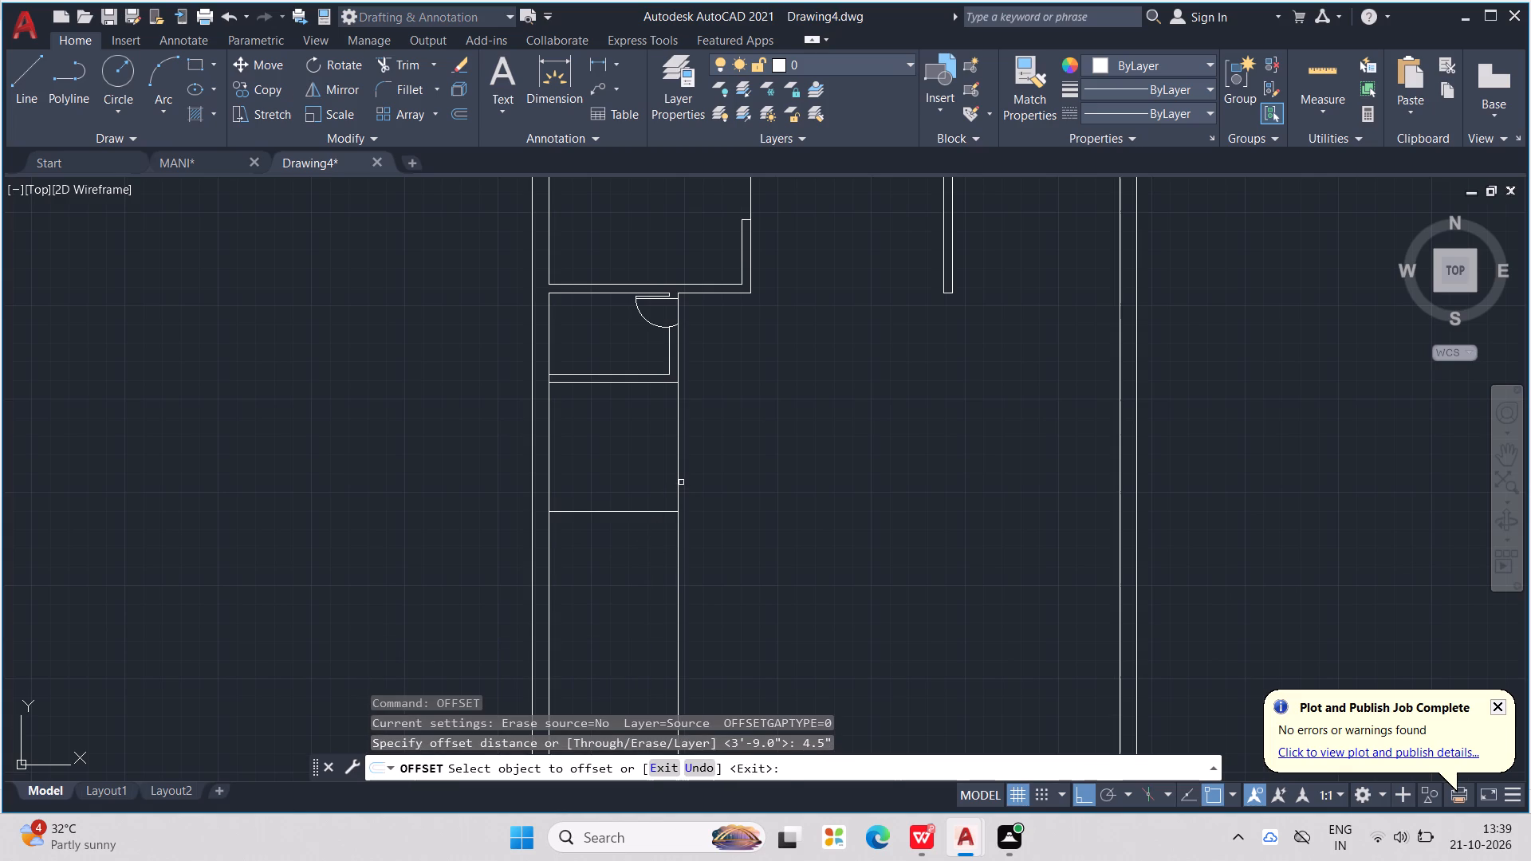
pyautogui.click(662, 513)
pyautogui.click(657, 483)
pyautogui.click(678, 454)
pyautogui.click(663, 459)
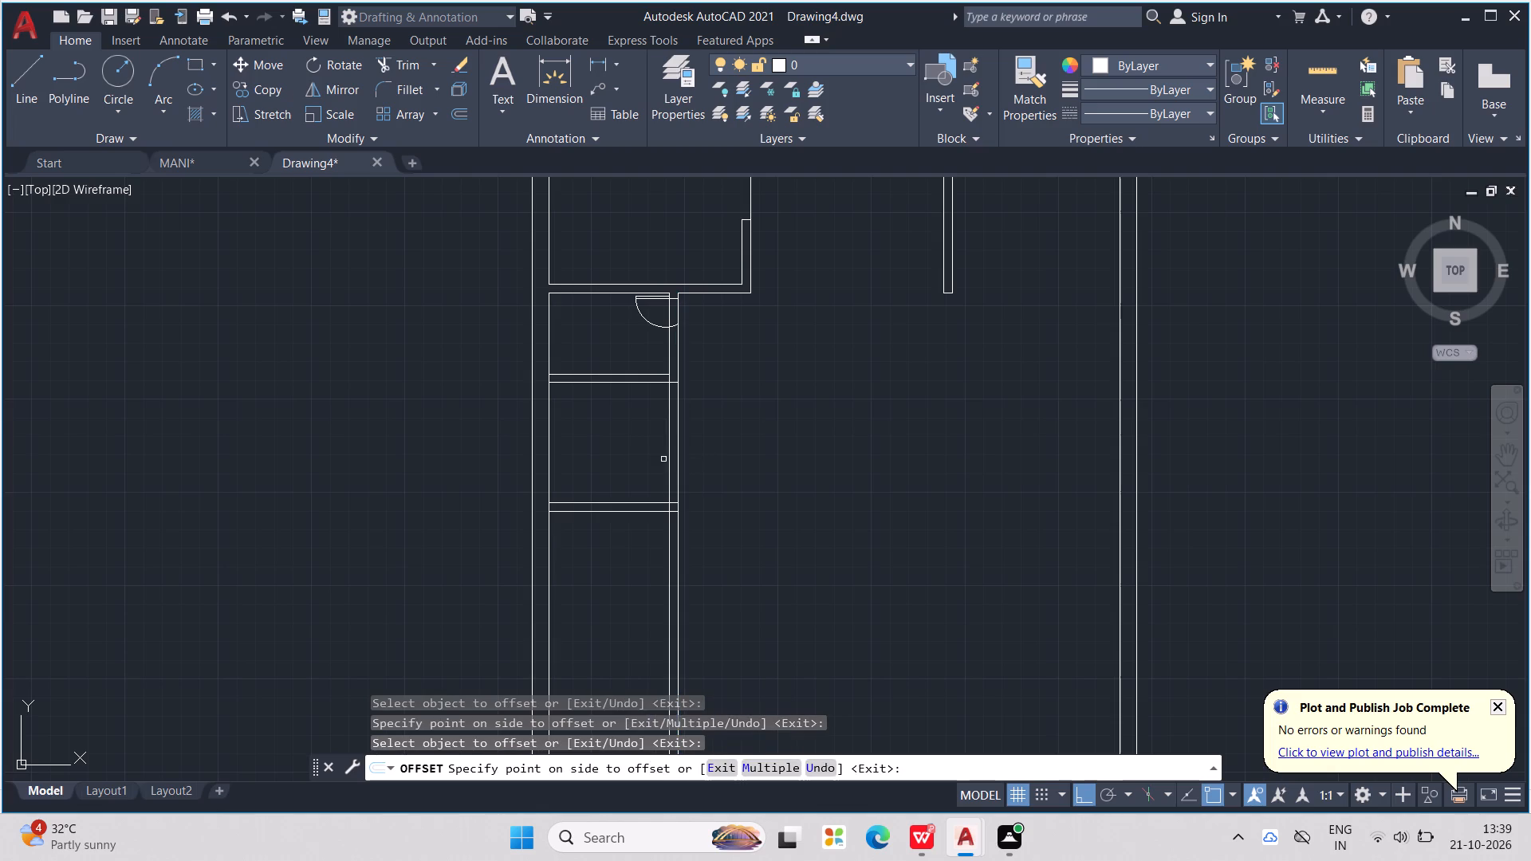
pyautogui.press('Escape')
pyautogui.press('Escape')
pyautogui.scroll(1, 669, 378)
pyautogui.press('Escape')
pyautogui.press('Escape')
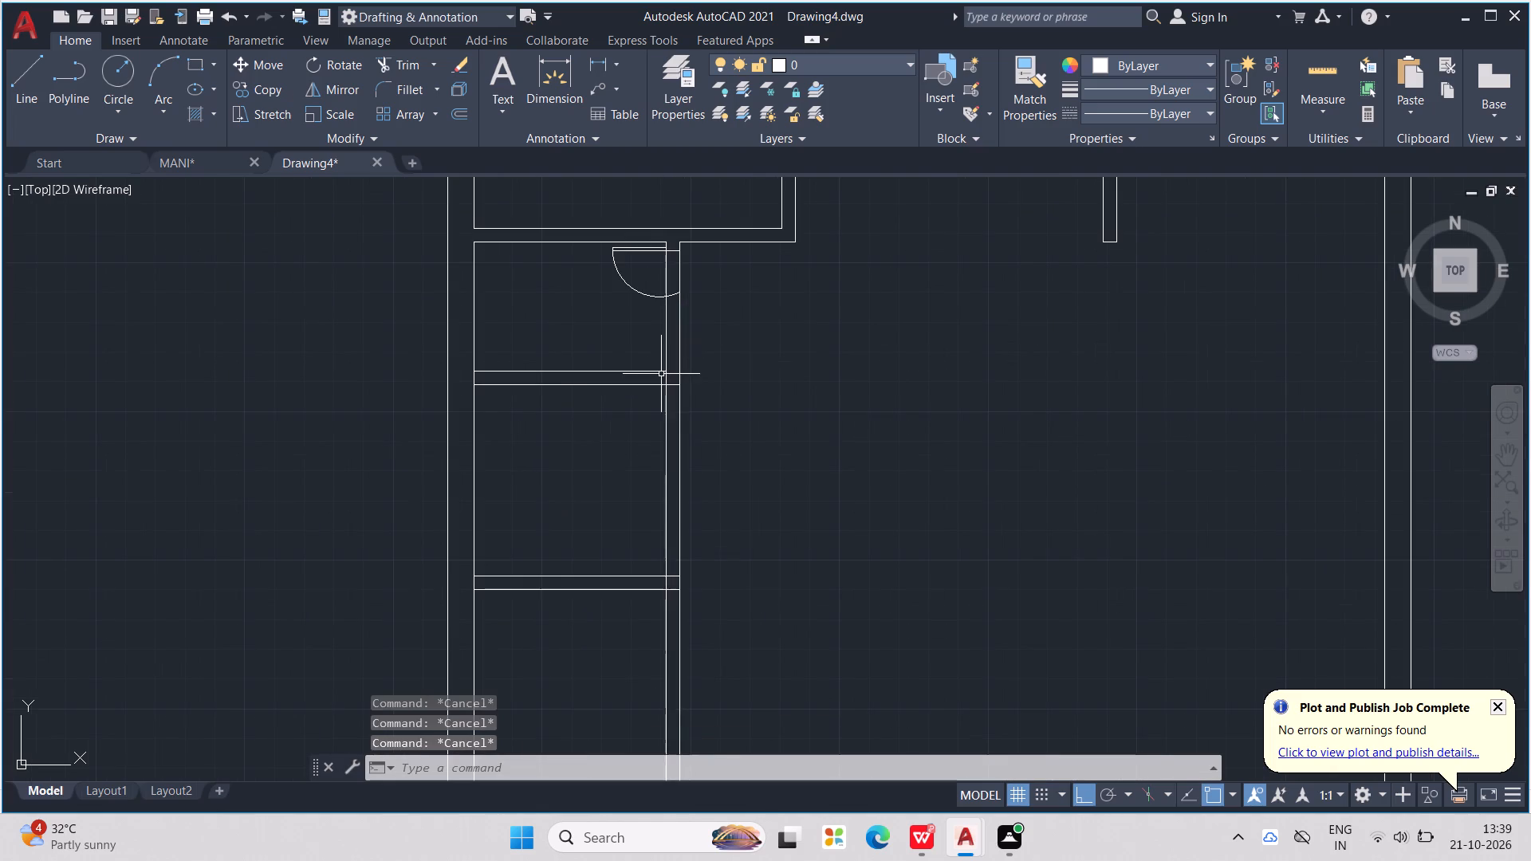
# Trim the new inner vertical partition line where it runs above the new room, through the dividing partition and the small room's doorway.
pyautogui.press('Escape')
pyautogui.write('TR')
pyautogui.press('Return')
pyautogui.scroll(2, 659, 400)
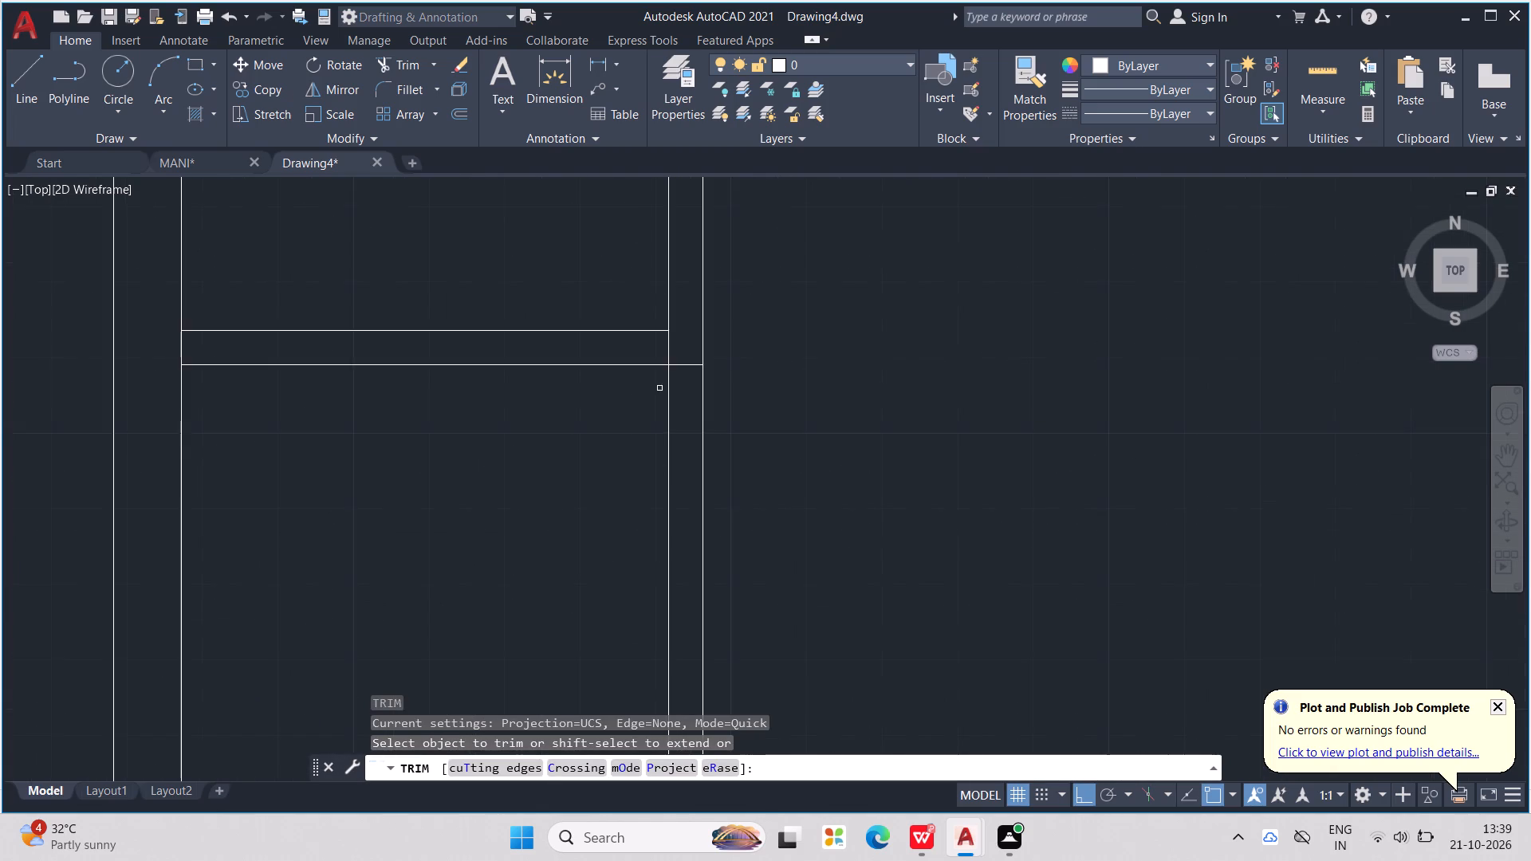
pyautogui.scroll(3, 663, 350)
pyautogui.moveTo(671, 346); pyautogui.dragTo(634, 346)
pyautogui.scroll(-5, 652, 342)
pyautogui.click(657, 230)
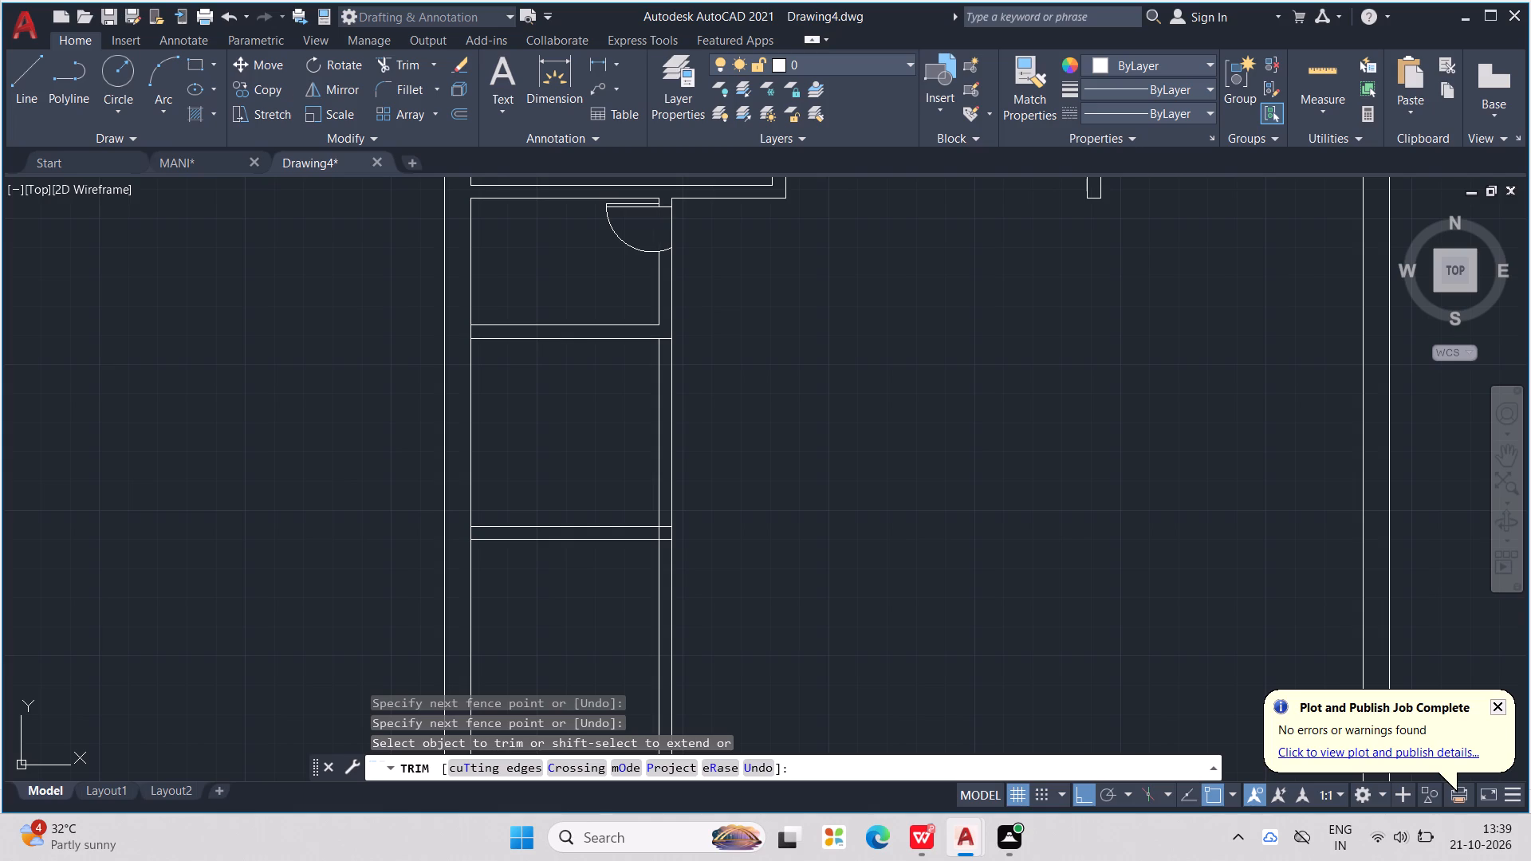
pyautogui.scroll(-2, 656, 226)
pyautogui.moveTo(765, 399); pyautogui.dragTo(794, 450, button='middle')
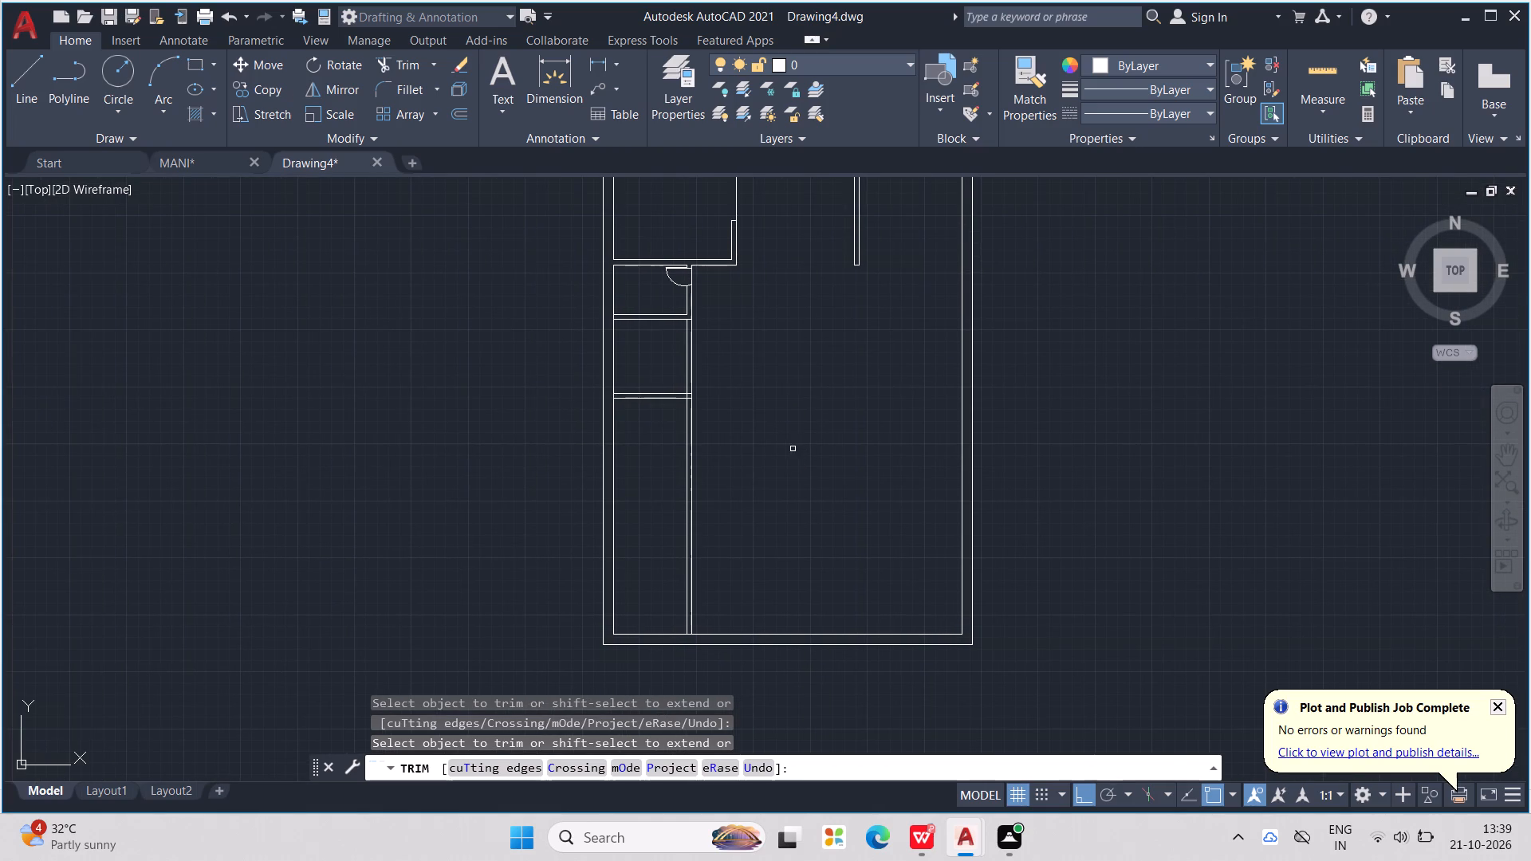
pyautogui.moveTo(789, 440); pyautogui.dragTo(735, 452)
pyautogui.moveTo(735, 452); pyautogui.dragTo(767, 464)
pyautogui.press('Escape')
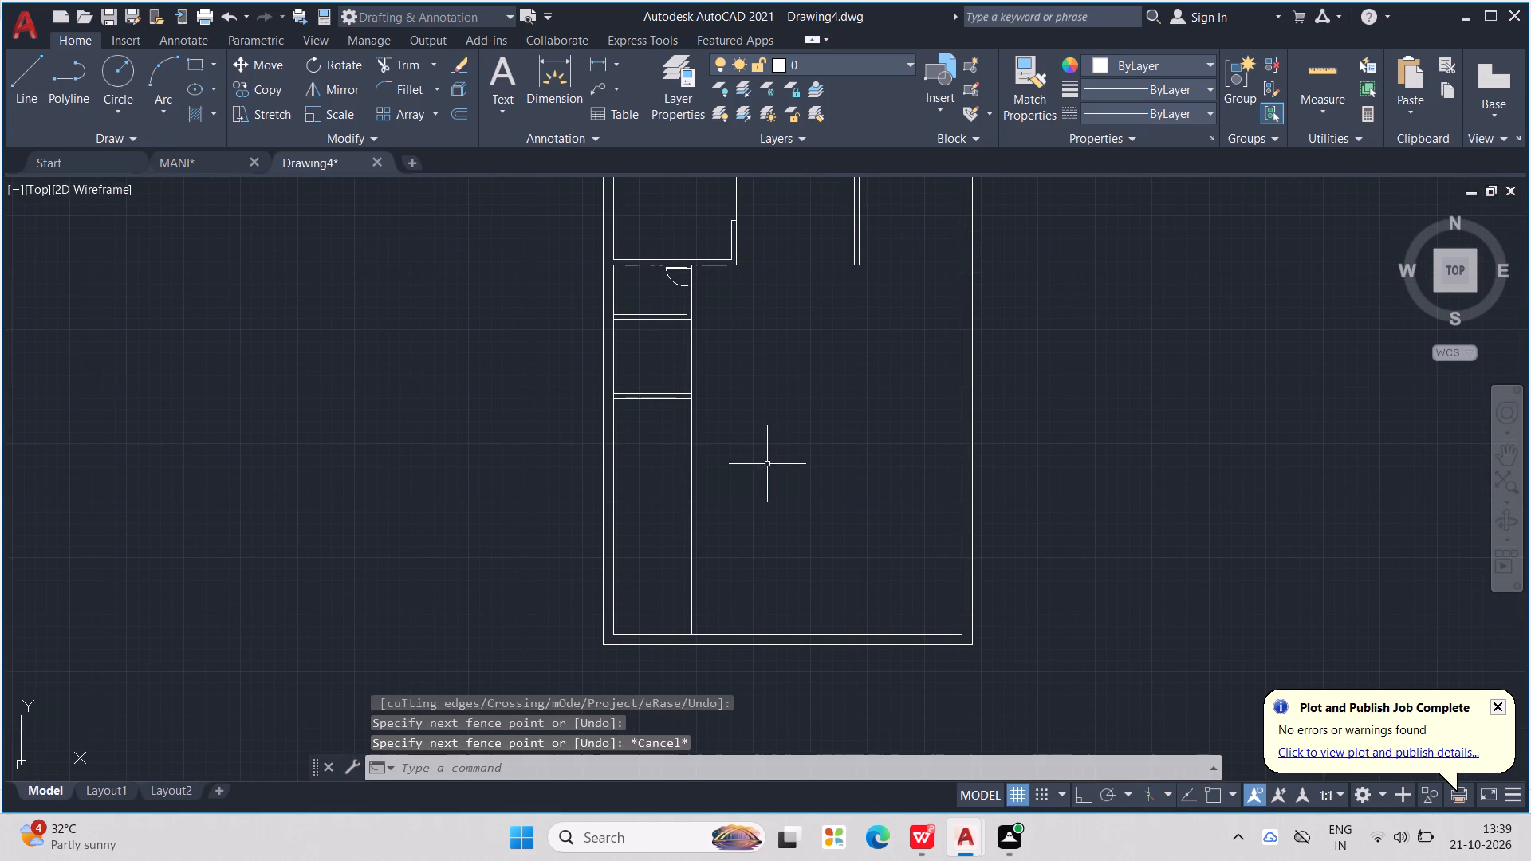
# Draw a door leaf 1.5' long and 1" wide in the new room's lower partition beside the outer wall, plus the jamb line across the partition.
pyautogui.press('Escape')
pyautogui.press('Escape')
pyautogui.press('Escape')
pyautogui.press('Escape')
pyautogui.press('Escape')
pyautogui.press('Escape')
pyautogui.press('Escape')
pyautogui.scroll(1, 666, 444)
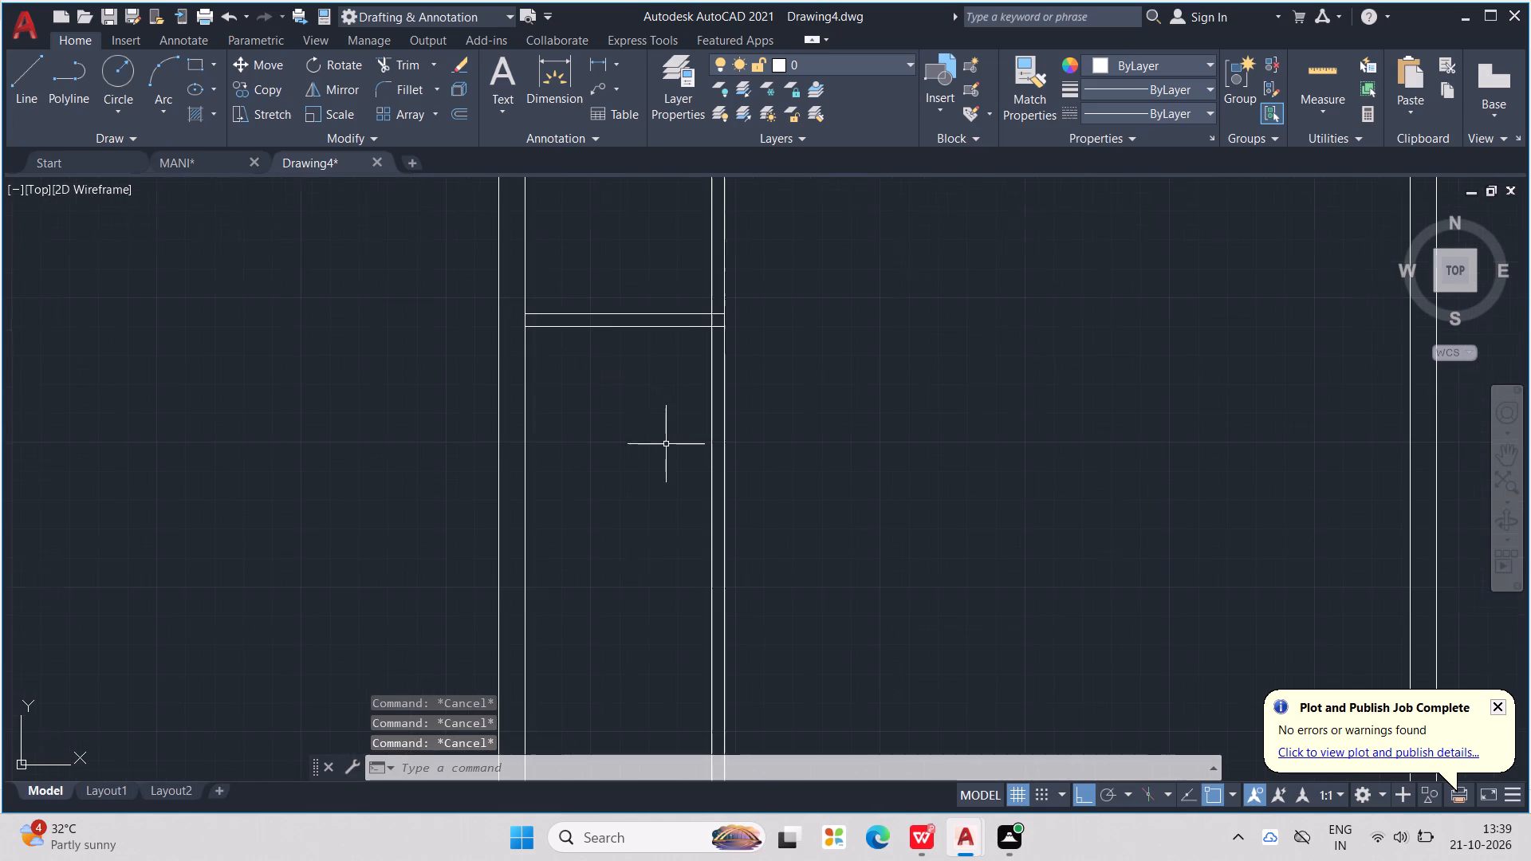
pyautogui.scroll(1, 666, 444)
pyautogui.press('l')
pyautogui.press('Return')
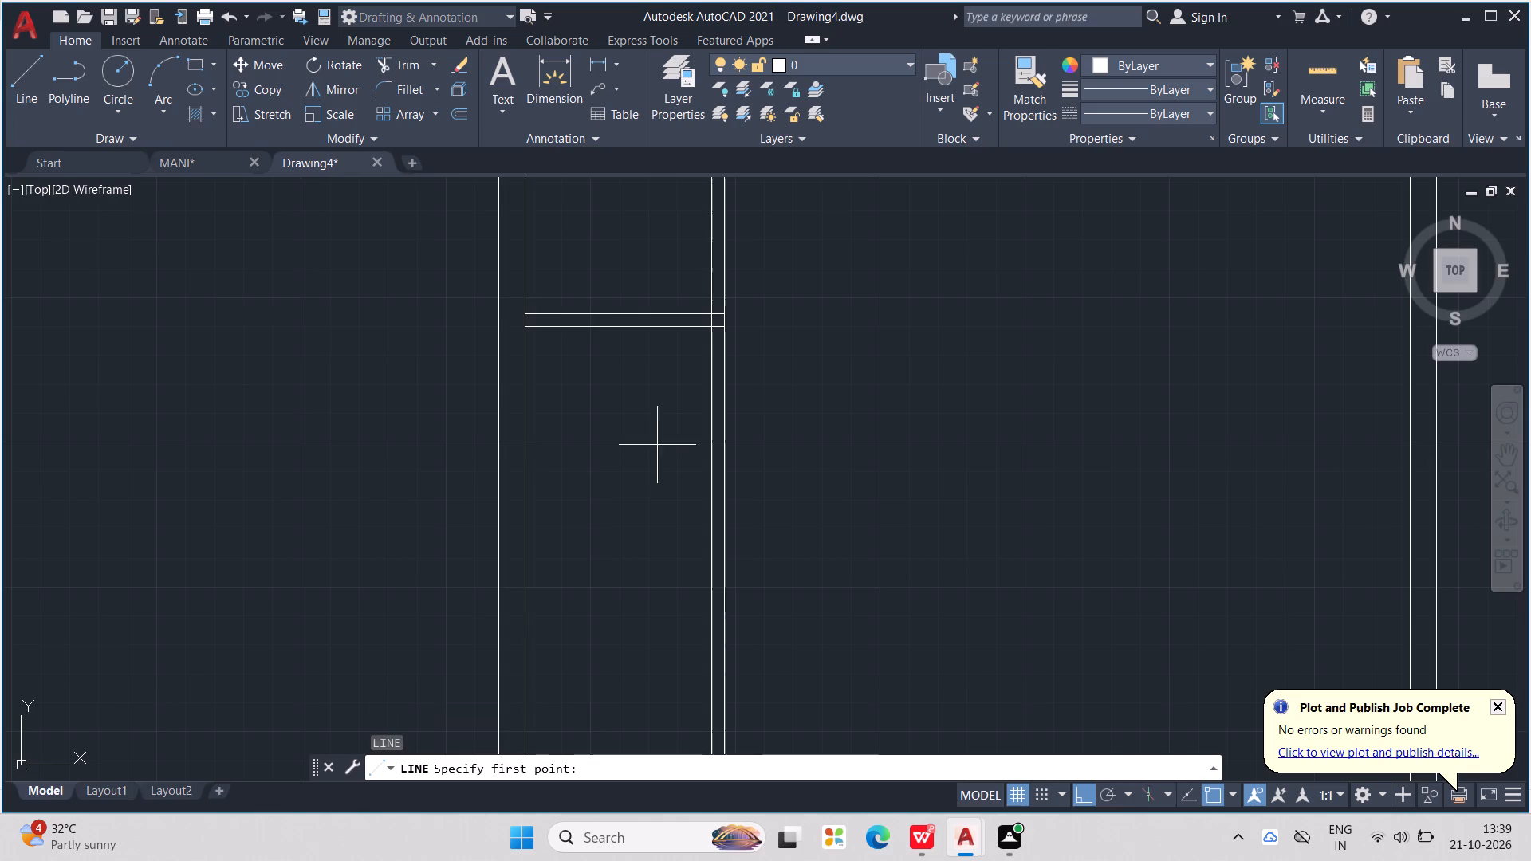
pyautogui.moveTo(657, 445); pyautogui.dragTo(751, 543, button='middle')
pyautogui.scroll(2, 656, 448)
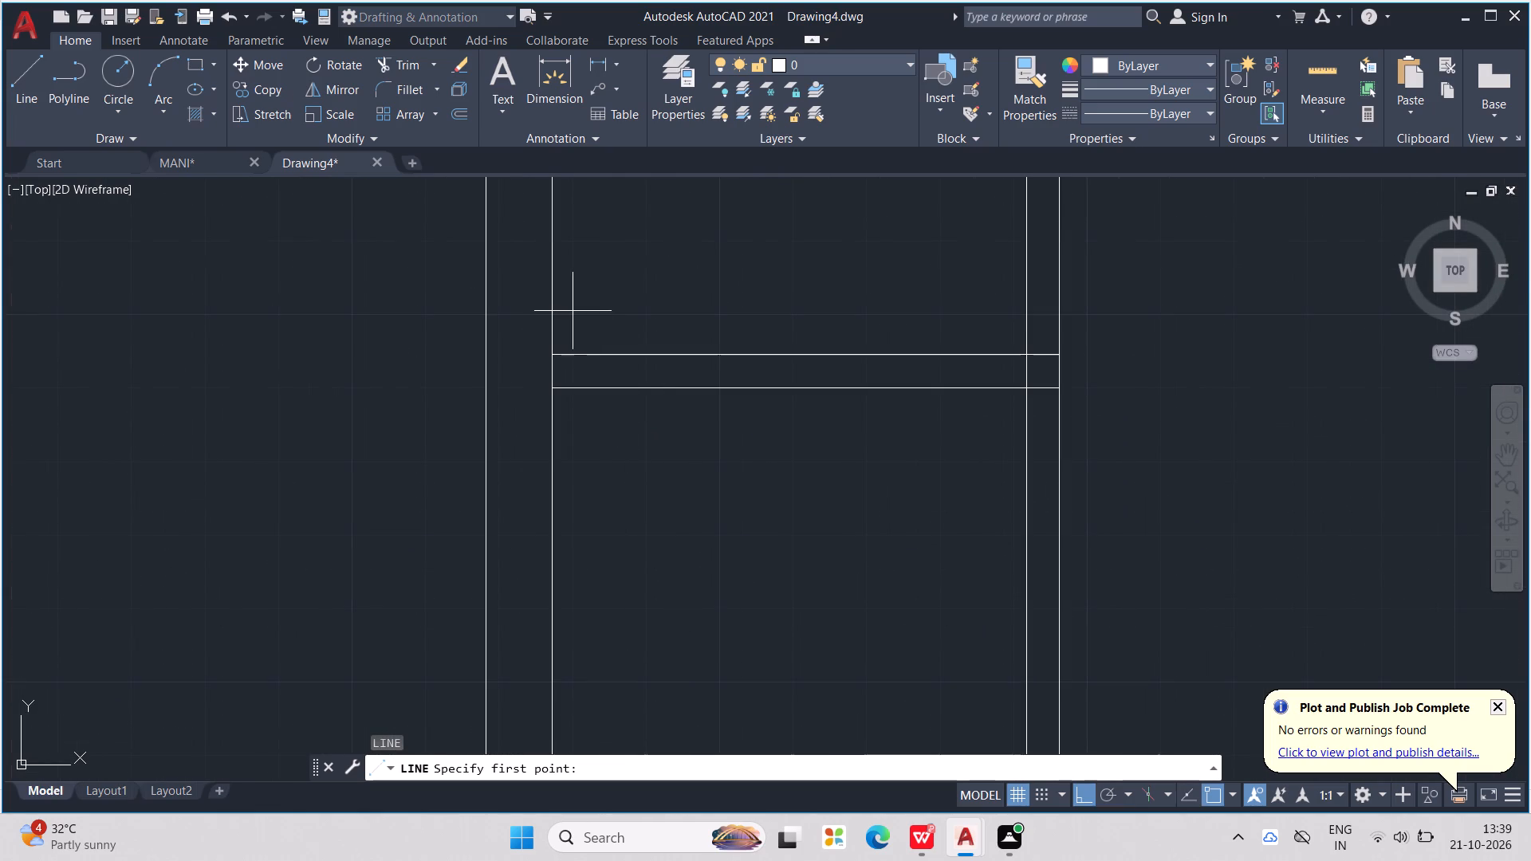
pyautogui.click(569, 356)
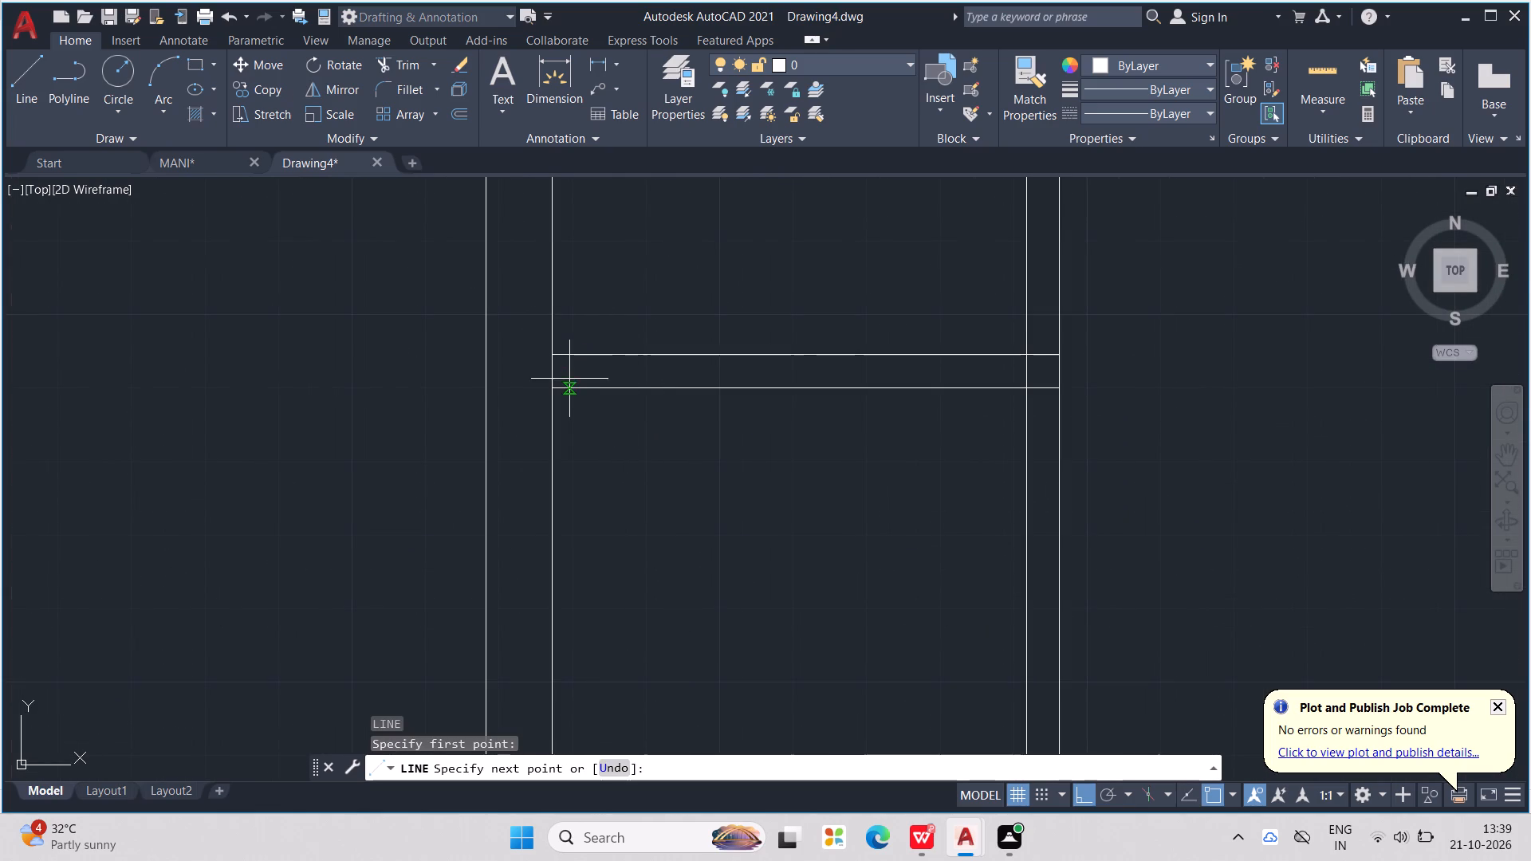
pyautogui.click(569, 387)
pyautogui.click(565, 347)
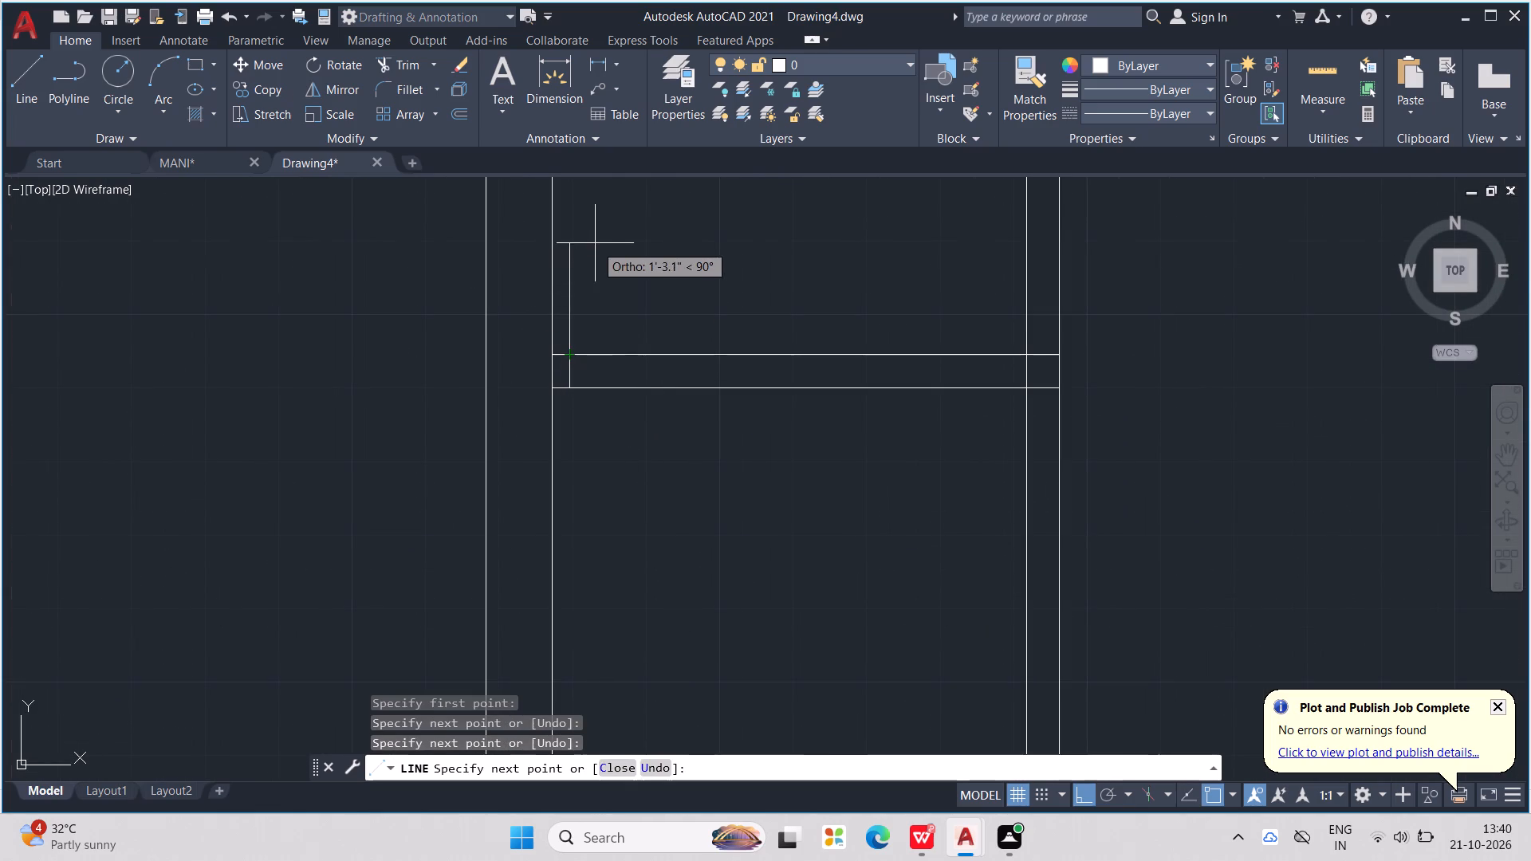
pyautogui.write("1.5'")
pyautogui.press('Return')
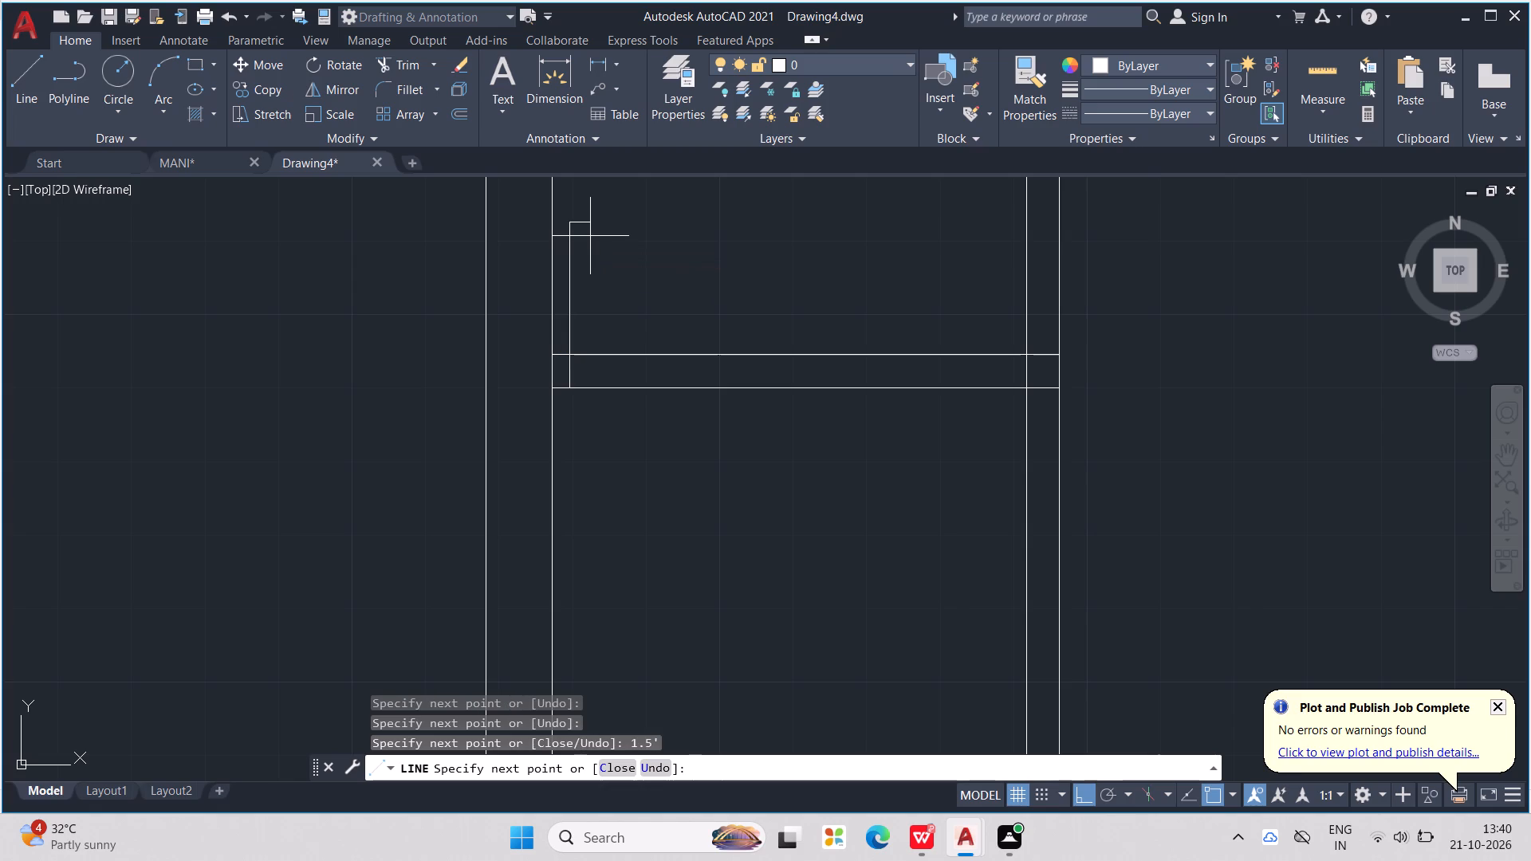
pyautogui.write('1"')
pyautogui.press('Return')
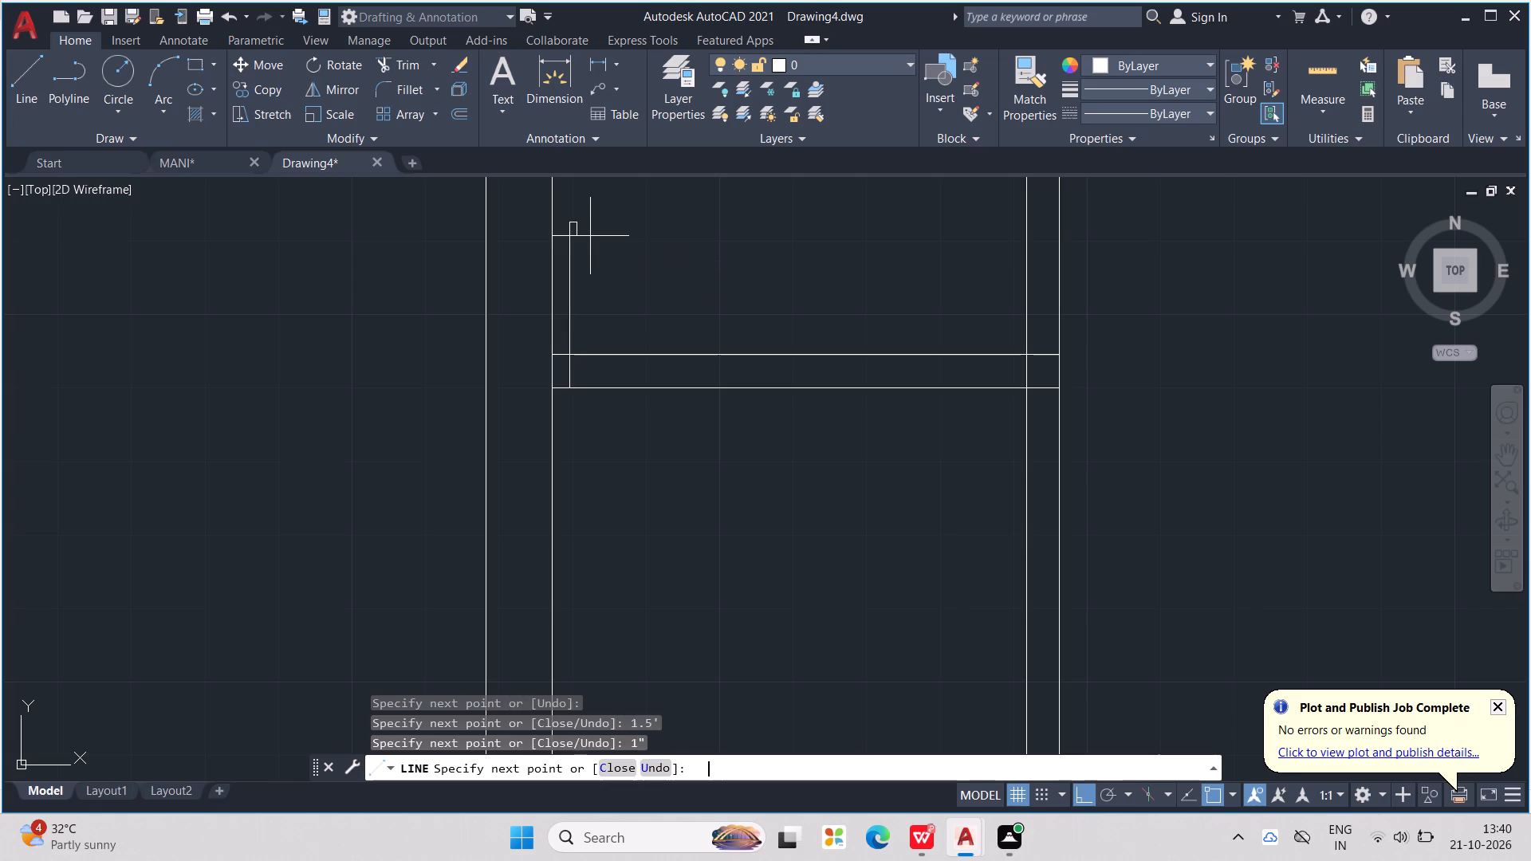
pyautogui.scroll(2, 586, 359)
pyautogui.click(559, 434)
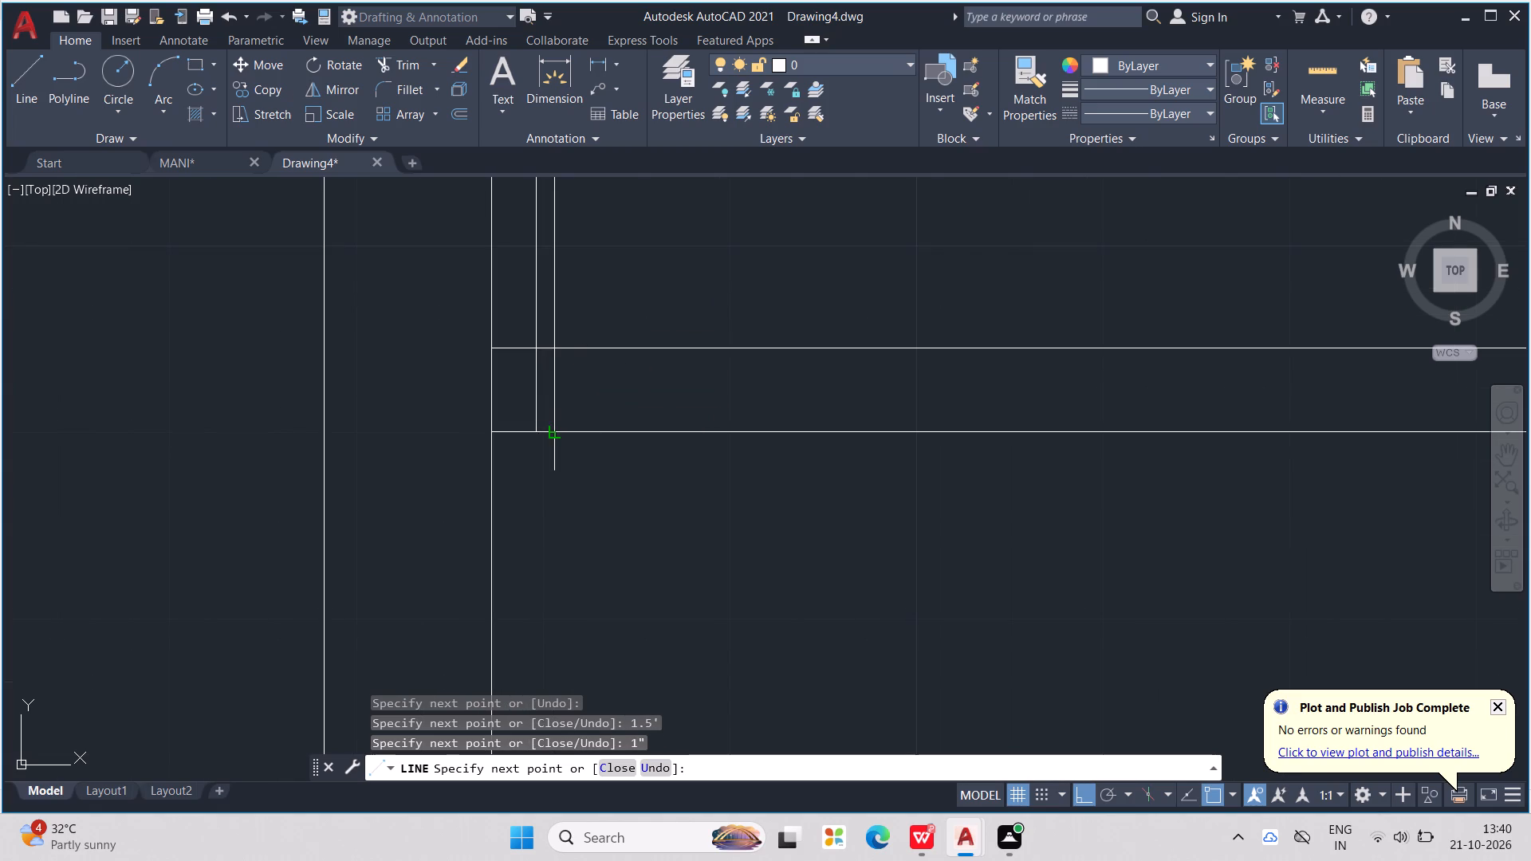
pyautogui.click(836, 431)
pyautogui.click(842, 345)
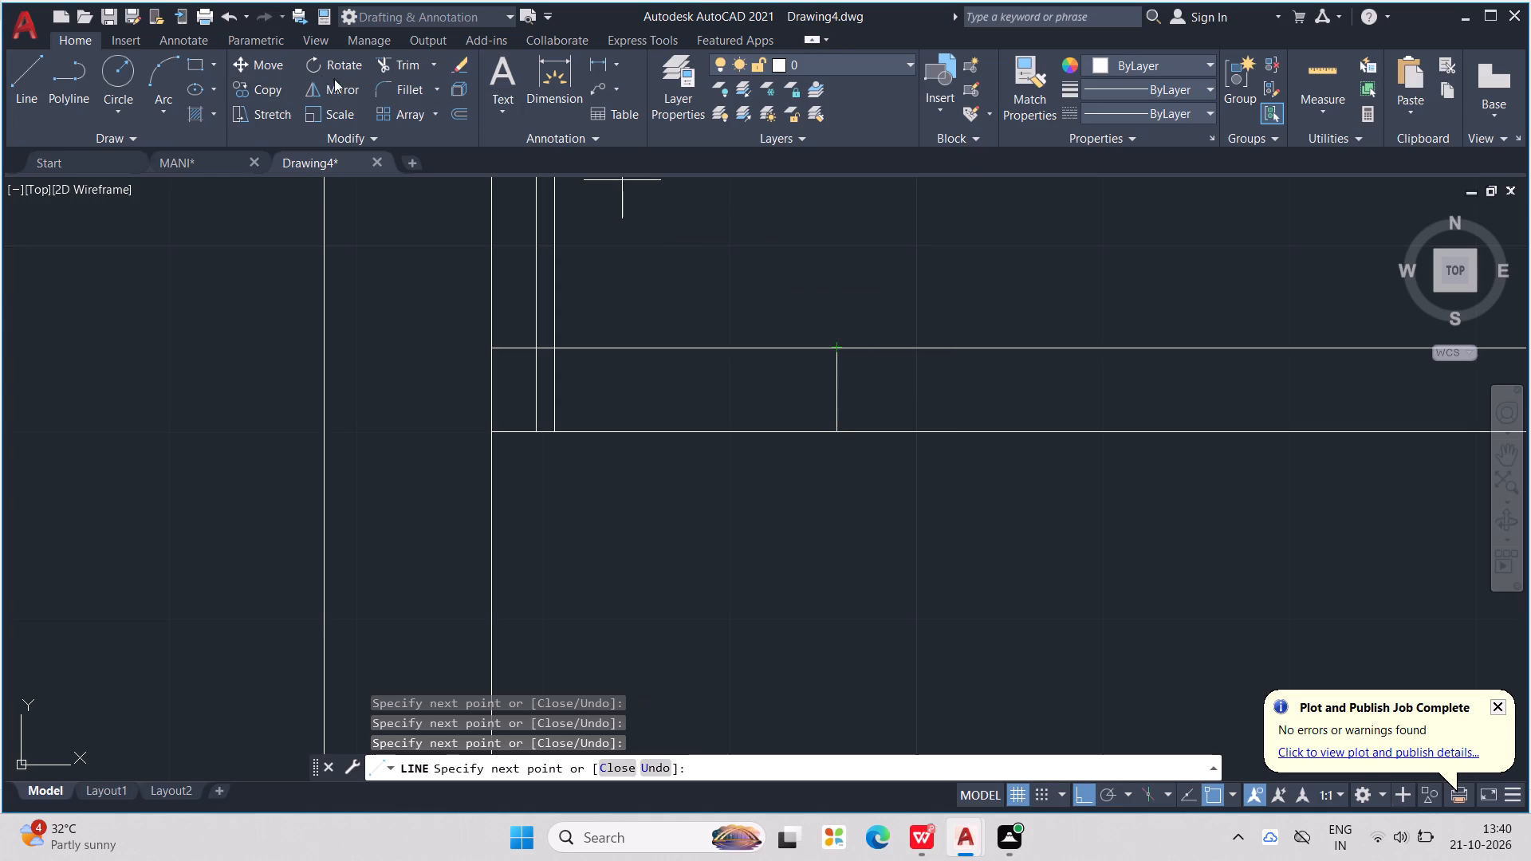
# Draw the door's swing as a three-point arc from the leaf's top end to the lower end of the jamb line.
pyautogui.click(160, 65)
pyautogui.scroll(-2, 849, 514)
pyautogui.moveTo(850, 569); pyautogui.dragTo(850, 597, button='middle')
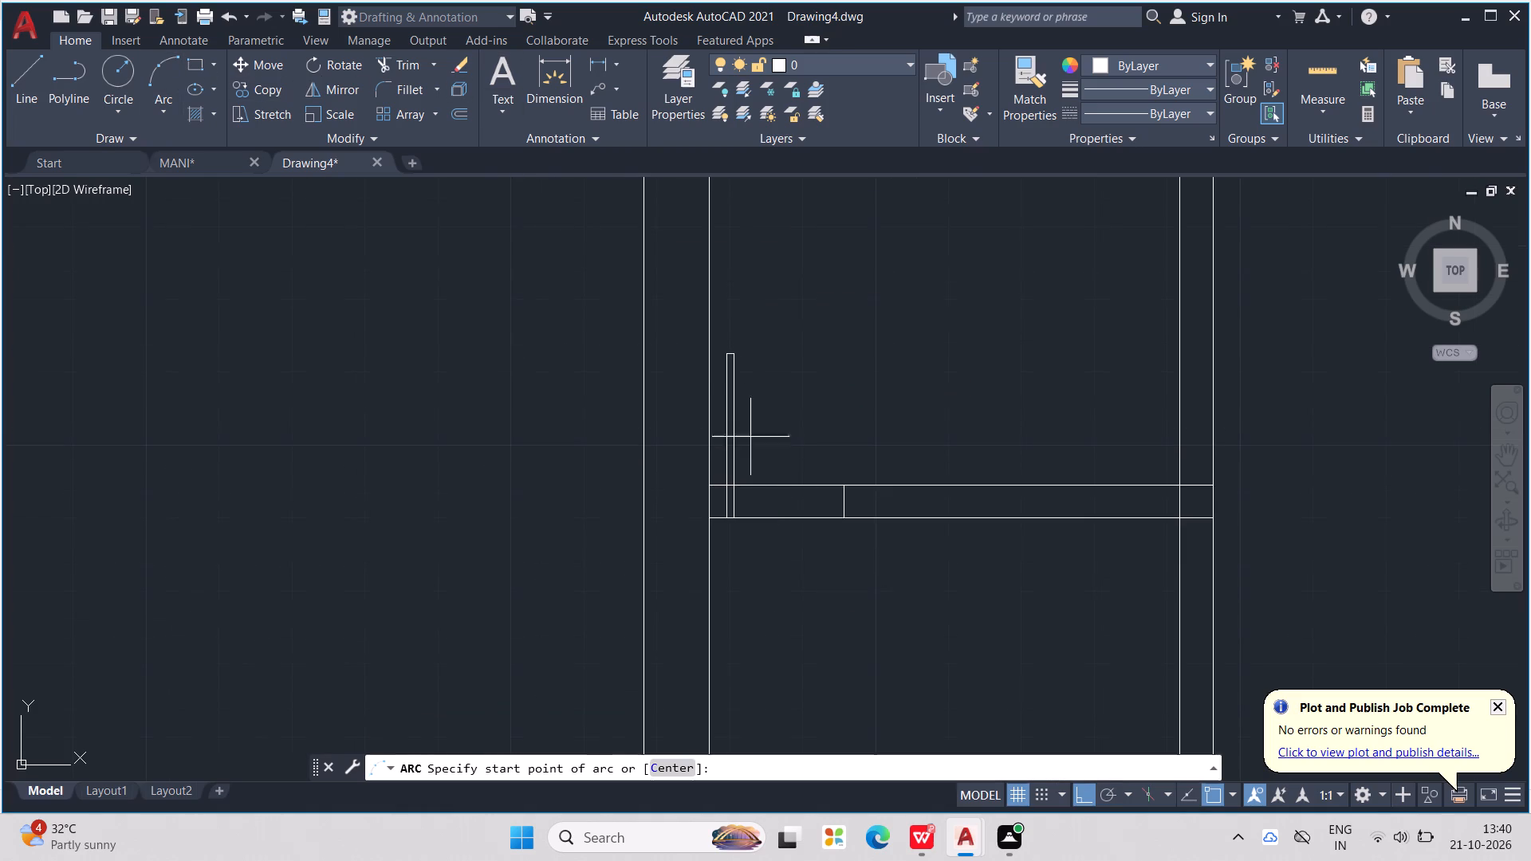
pyautogui.scroll(2, 725, 375)
pyautogui.click(719, 333)
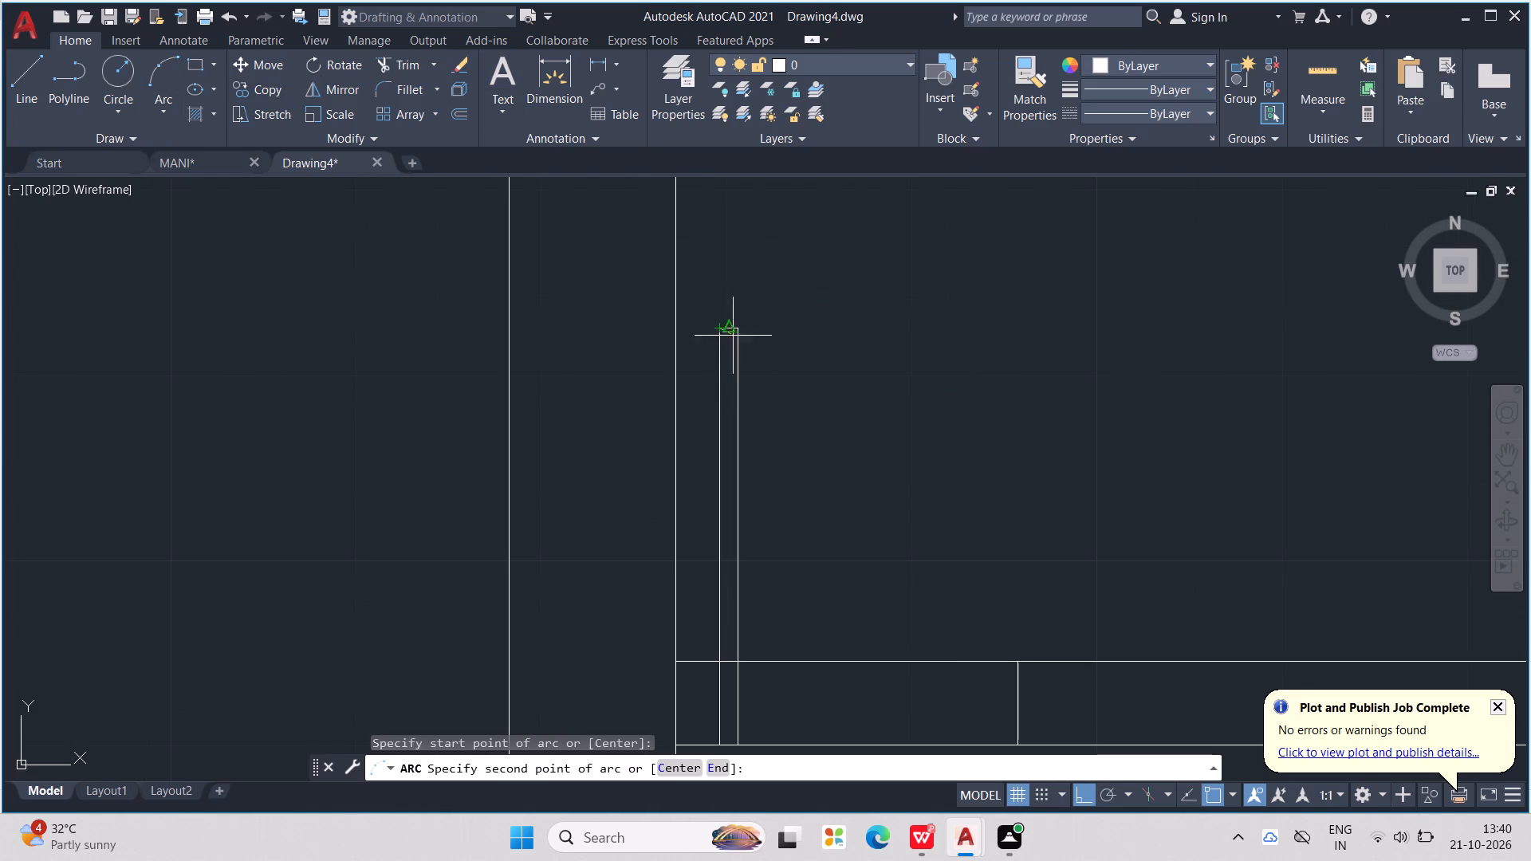
pyautogui.click(739, 328)
pyautogui.scroll(-1, 919, 545)
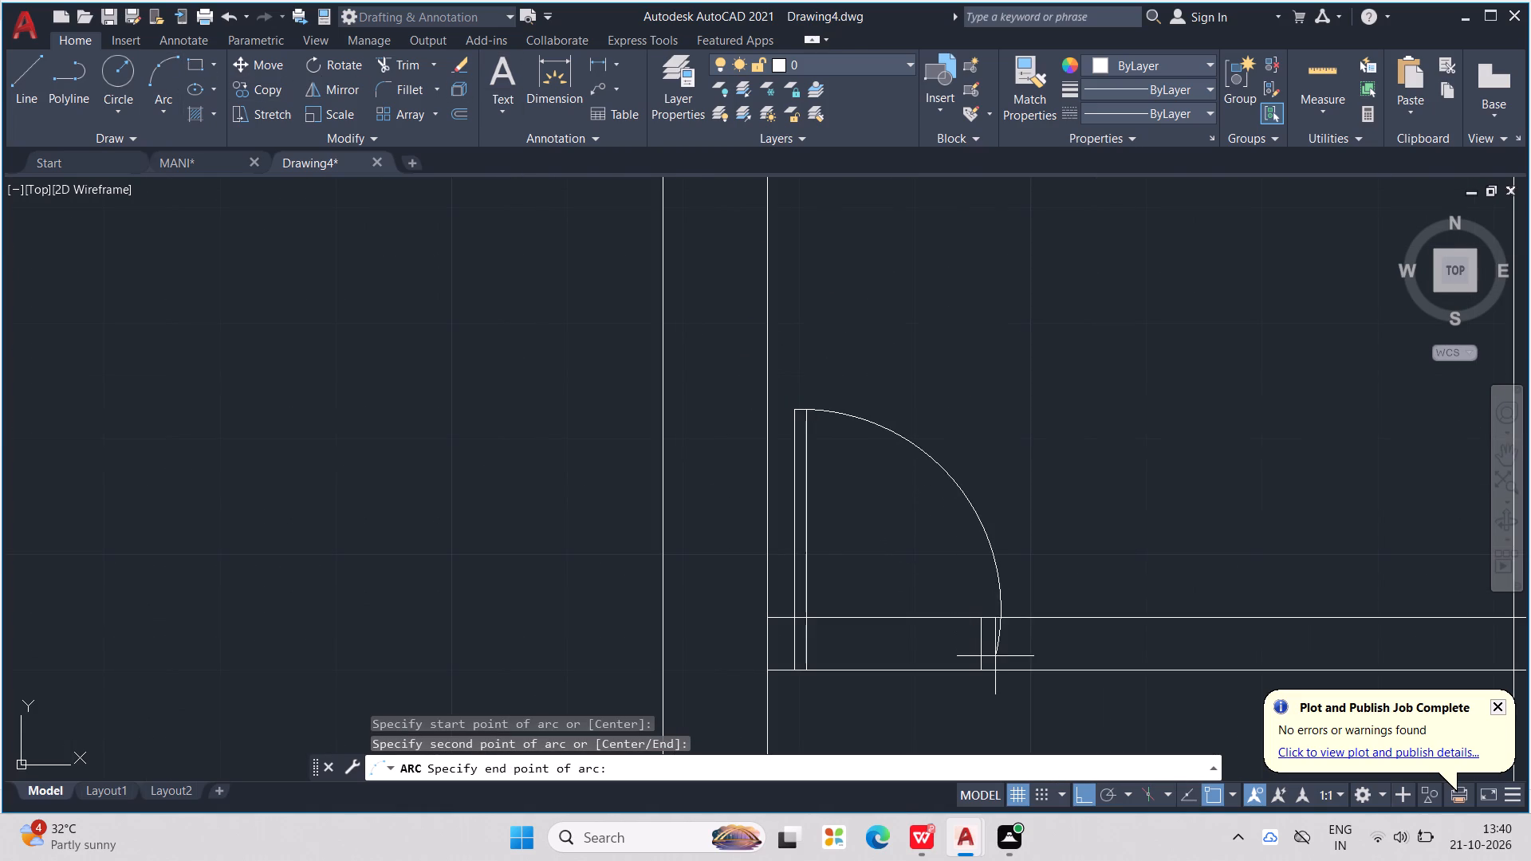
pyautogui.click(978, 665)
pyautogui.scroll(-3, 974, 648)
pyautogui.moveTo(1007, 694); pyautogui.dragTo(908, 622, button='middle')
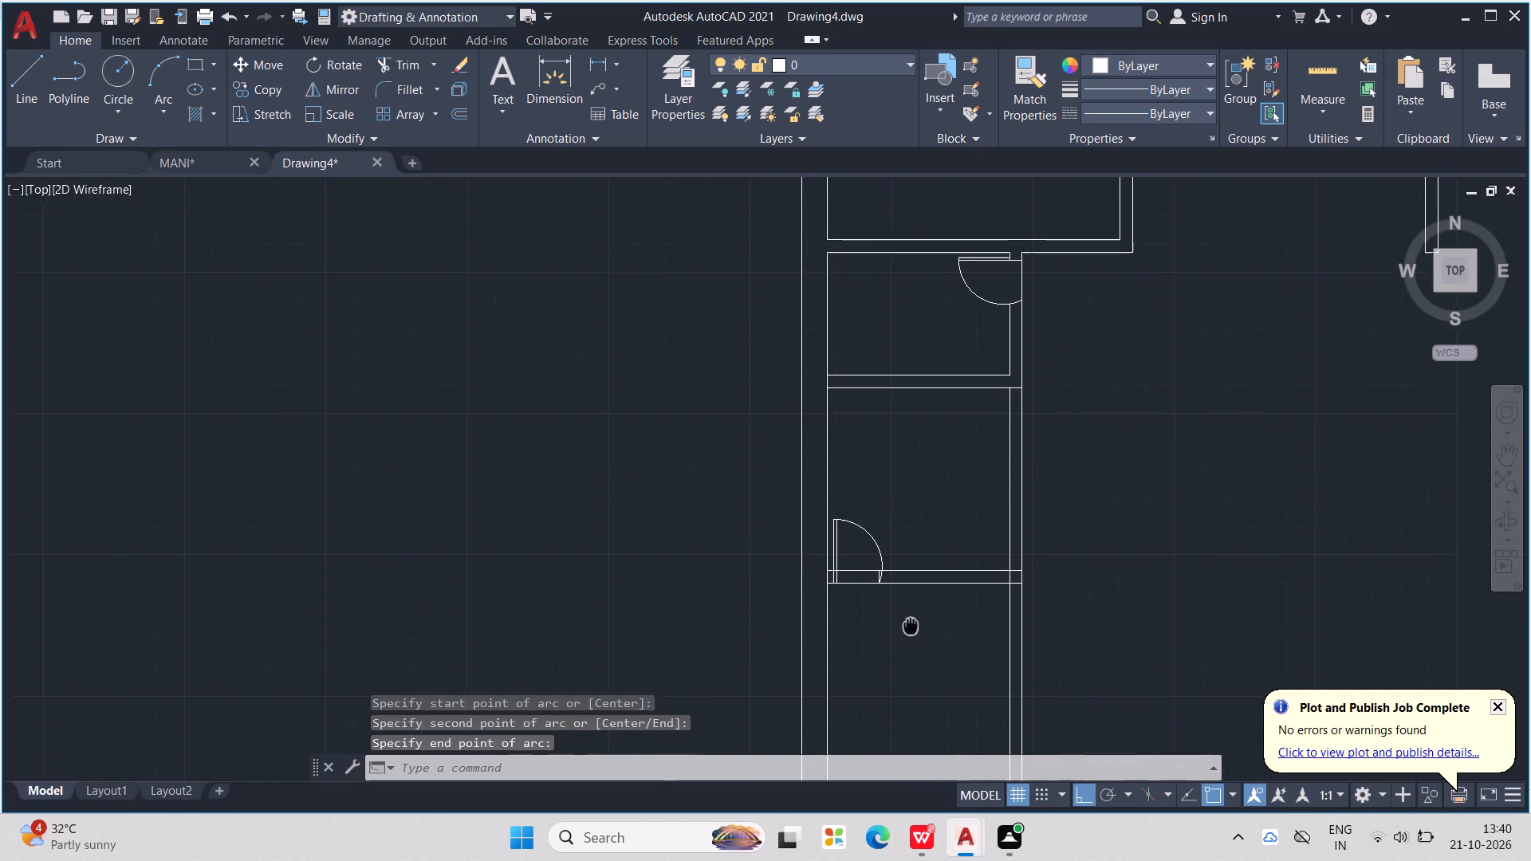
pyautogui.moveTo(908, 622); pyautogui.dragTo(879, 637, button='middle')
pyautogui.press('Escape')
pyautogui.press('Escape')
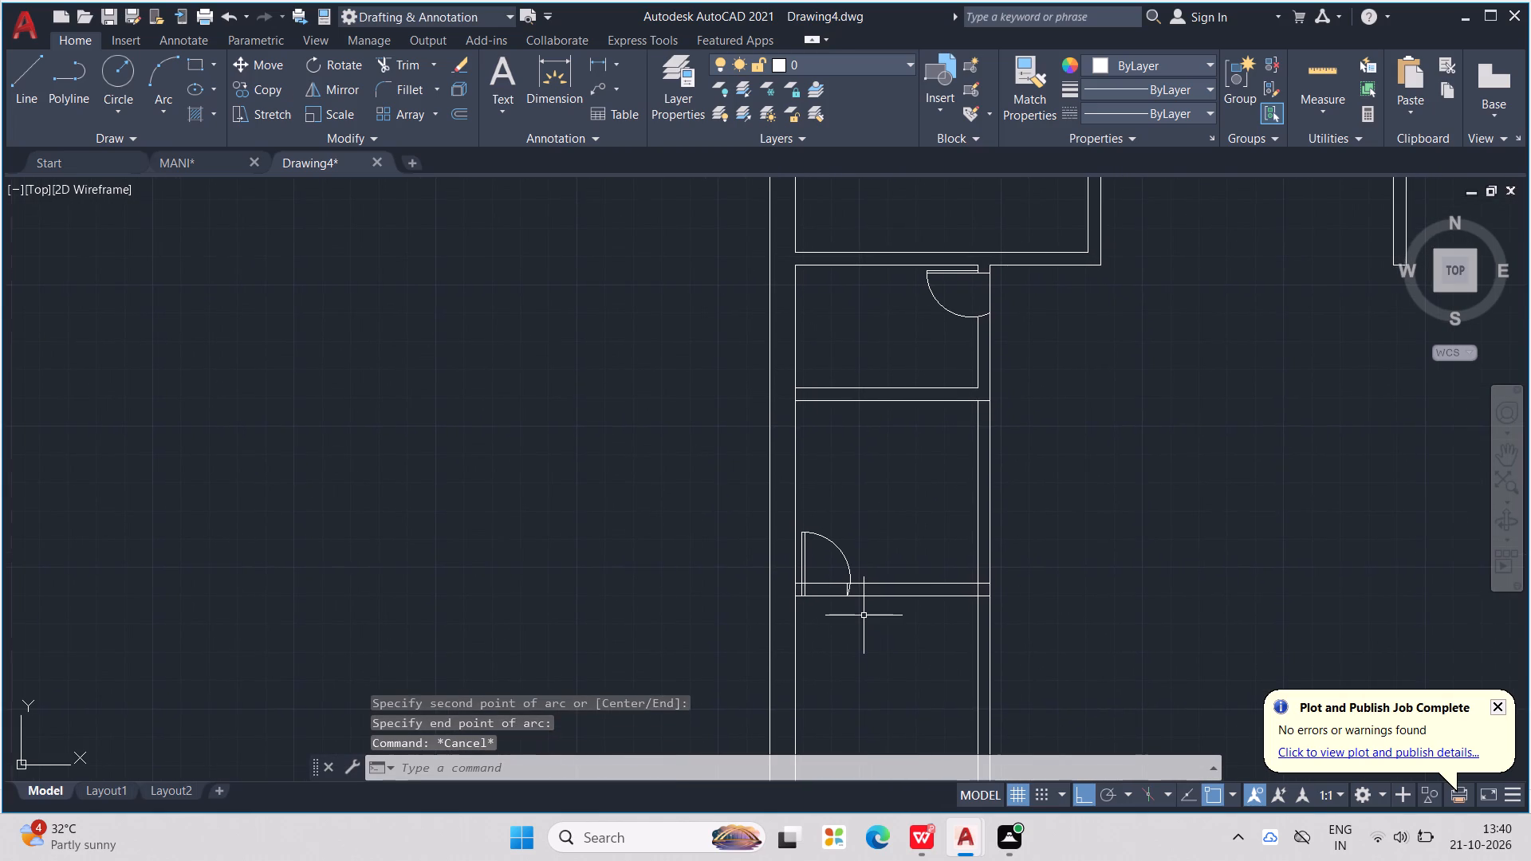
pyautogui.press('Escape')
pyautogui.press('Escape')
pyautogui.press('Escape')
# Trim the upper partition line across the doorway, the leaf and outer wall lines within the partition's thickness, and the jamb line with its stub.
pyautogui.press('t')
pyautogui.press('r')
pyautogui.press('Return')
pyautogui.scroll(1, 806, 593)
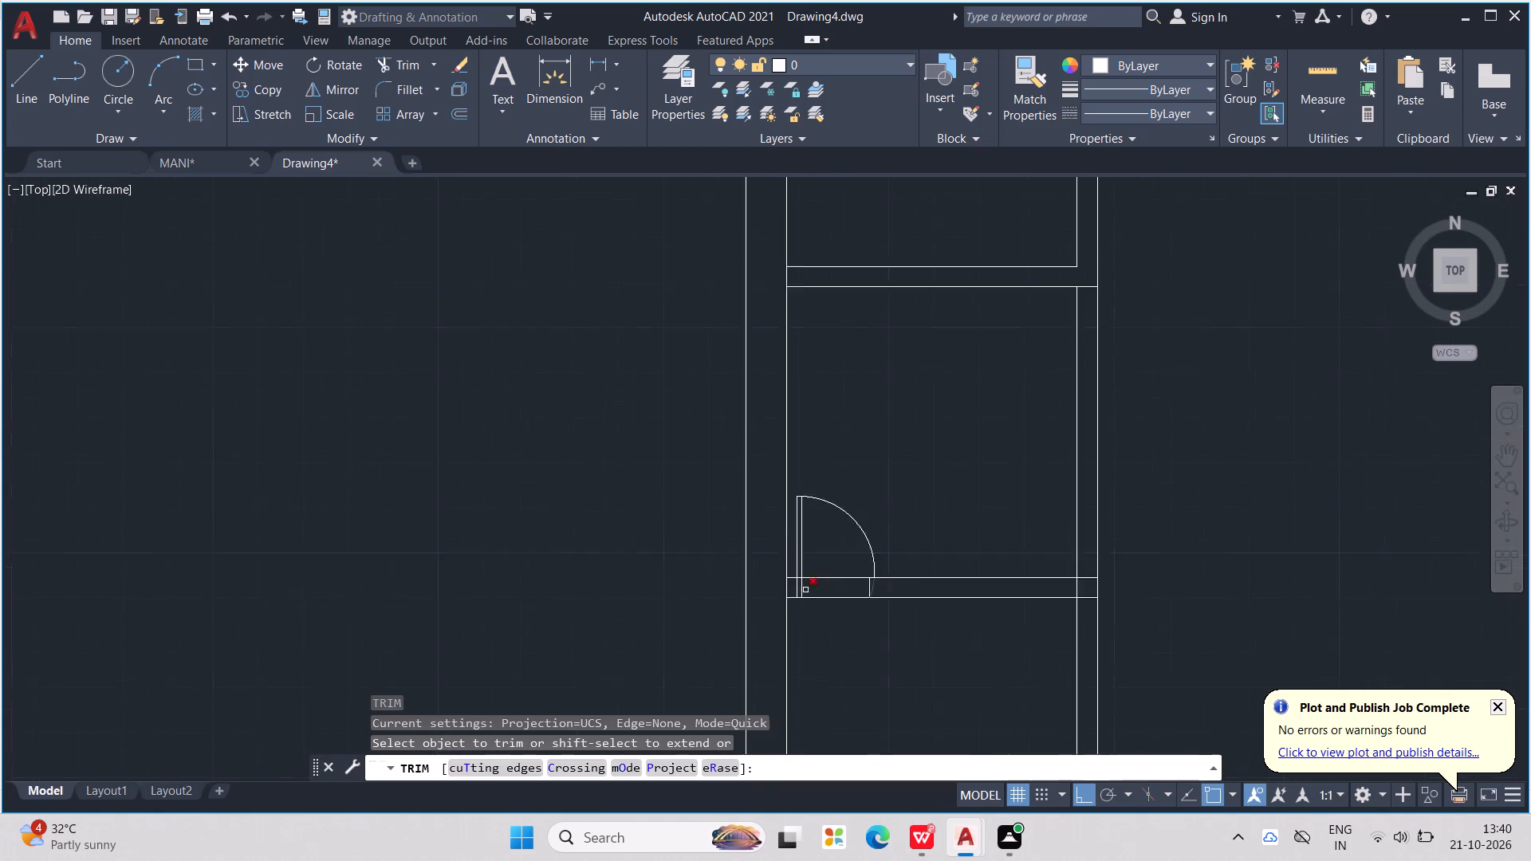
pyautogui.scroll(3, 805, 589)
pyautogui.moveTo(843, 567); pyautogui.dragTo(846, 580)
pyautogui.click(846, 580)
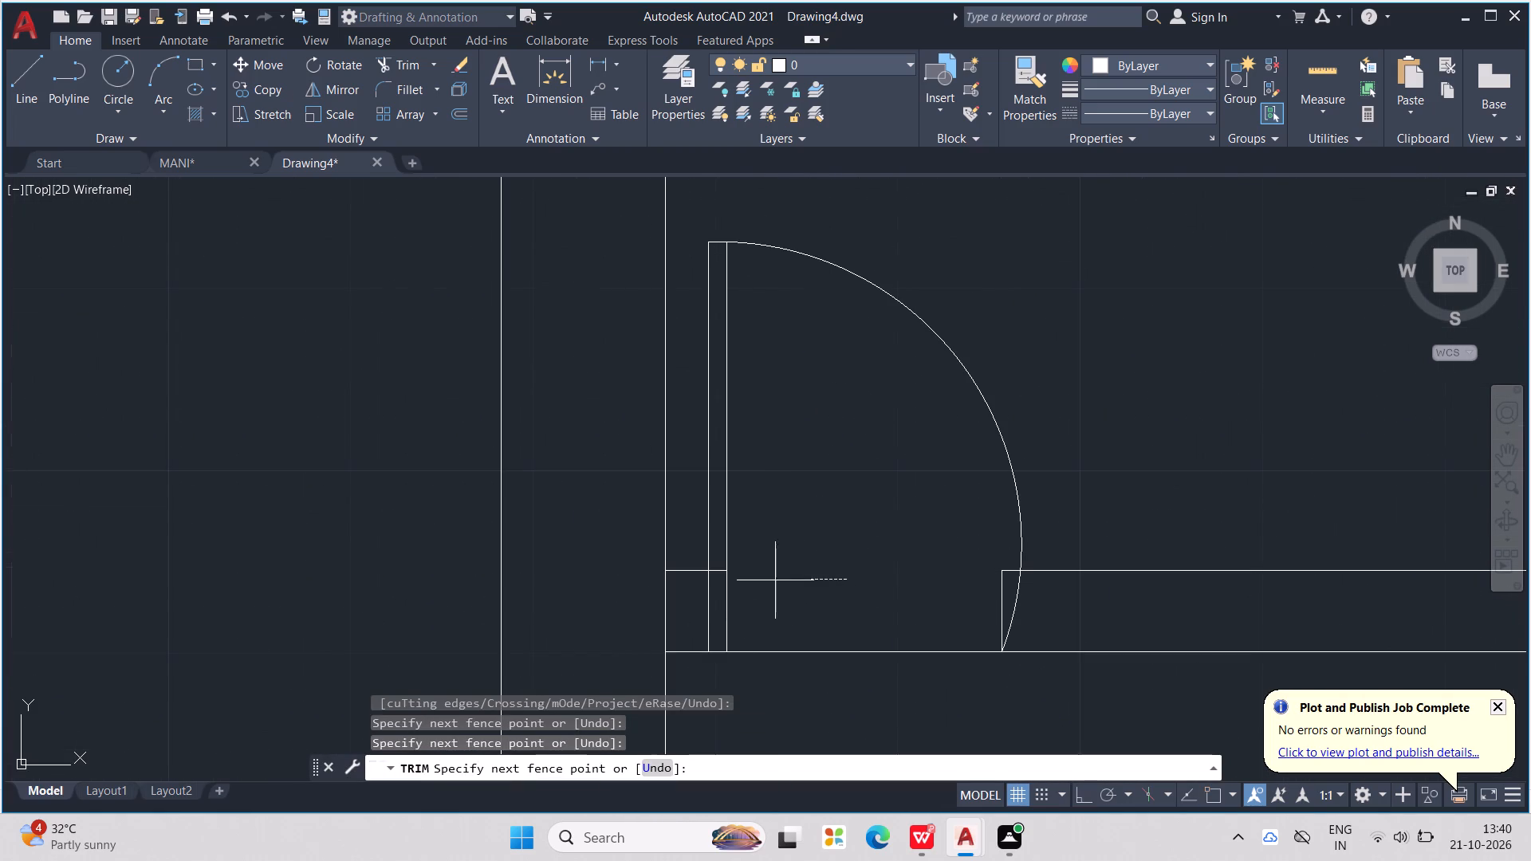
pyautogui.click(801, 579)
pyautogui.scroll(2, 691, 582)
pyautogui.moveTo(734, 560); pyautogui.dragTo(705, 615)
pyautogui.moveTo(705, 617); pyautogui.dragTo(727, 611)
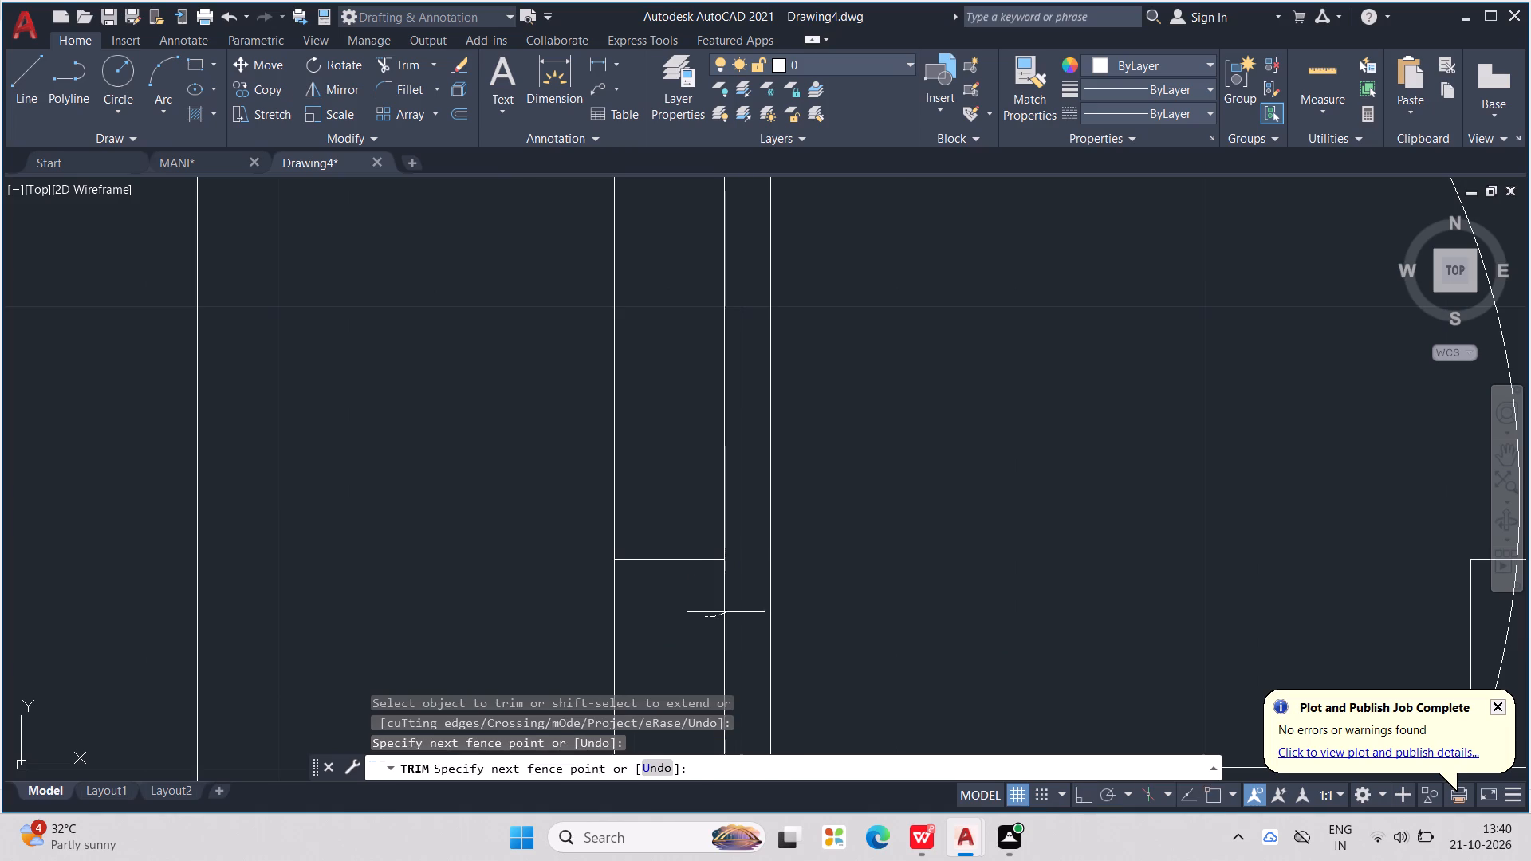
pyautogui.moveTo(727, 611); pyautogui.dragTo(735, 606)
pyautogui.scroll(-2, 730, 599)
pyautogui.moveTo(701, 620); pyautogui.dragTo(673, 631)
pyautogui.scroll(3, 994, 643)
pyautogui.moveTo(1052, 457); pyautogui.dragTo(1050, 499)
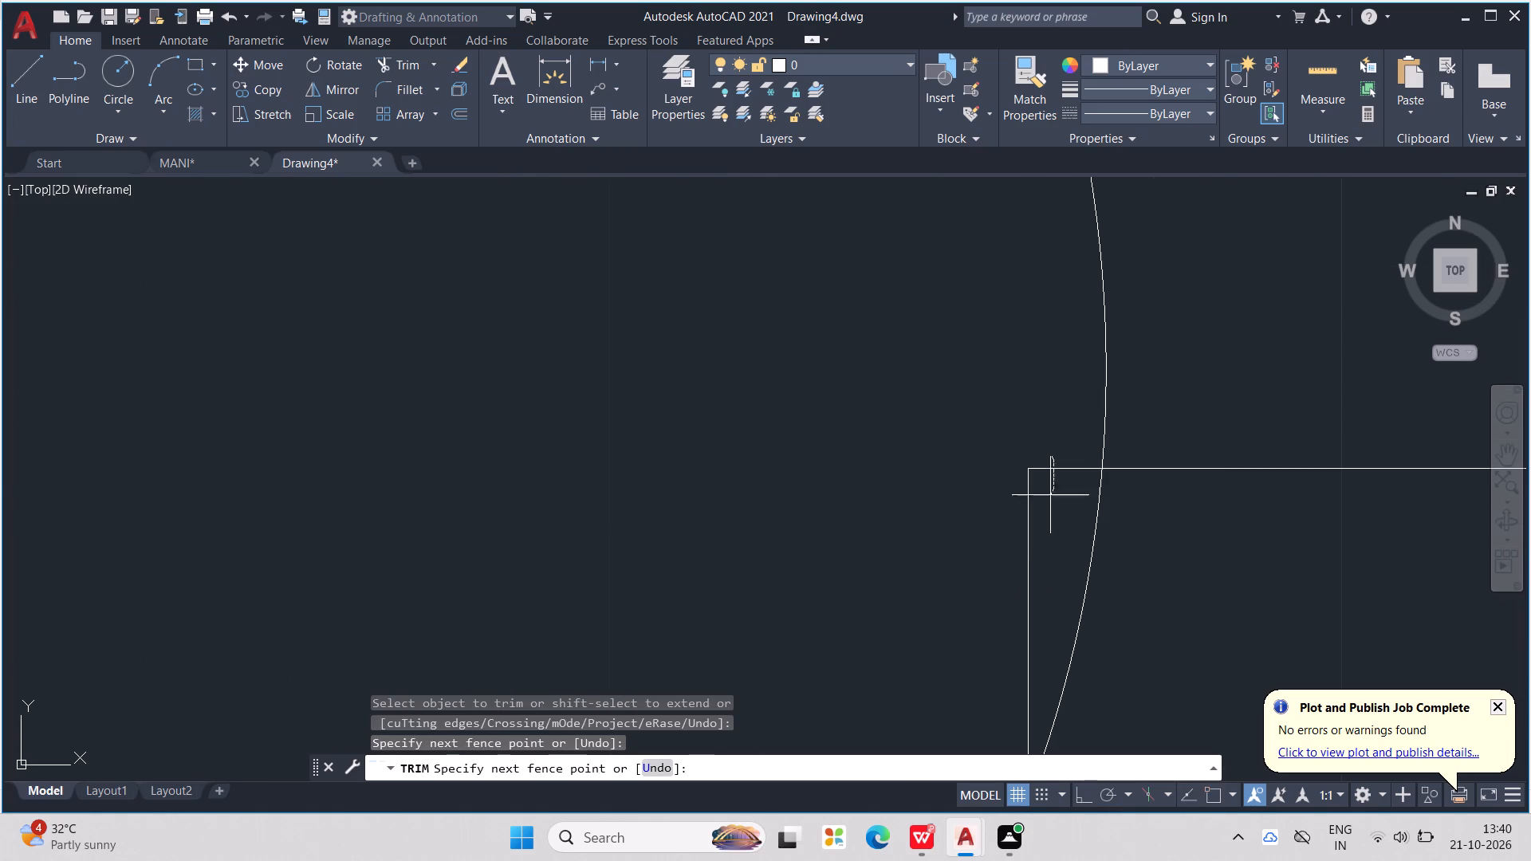
pyautogui.moveTo(1050, 499); pyautogui.dragTo(993, 623)
pyautogui.scroll(-5, 986, 591)
pyautogui.scroll(-3, 1017, 752)
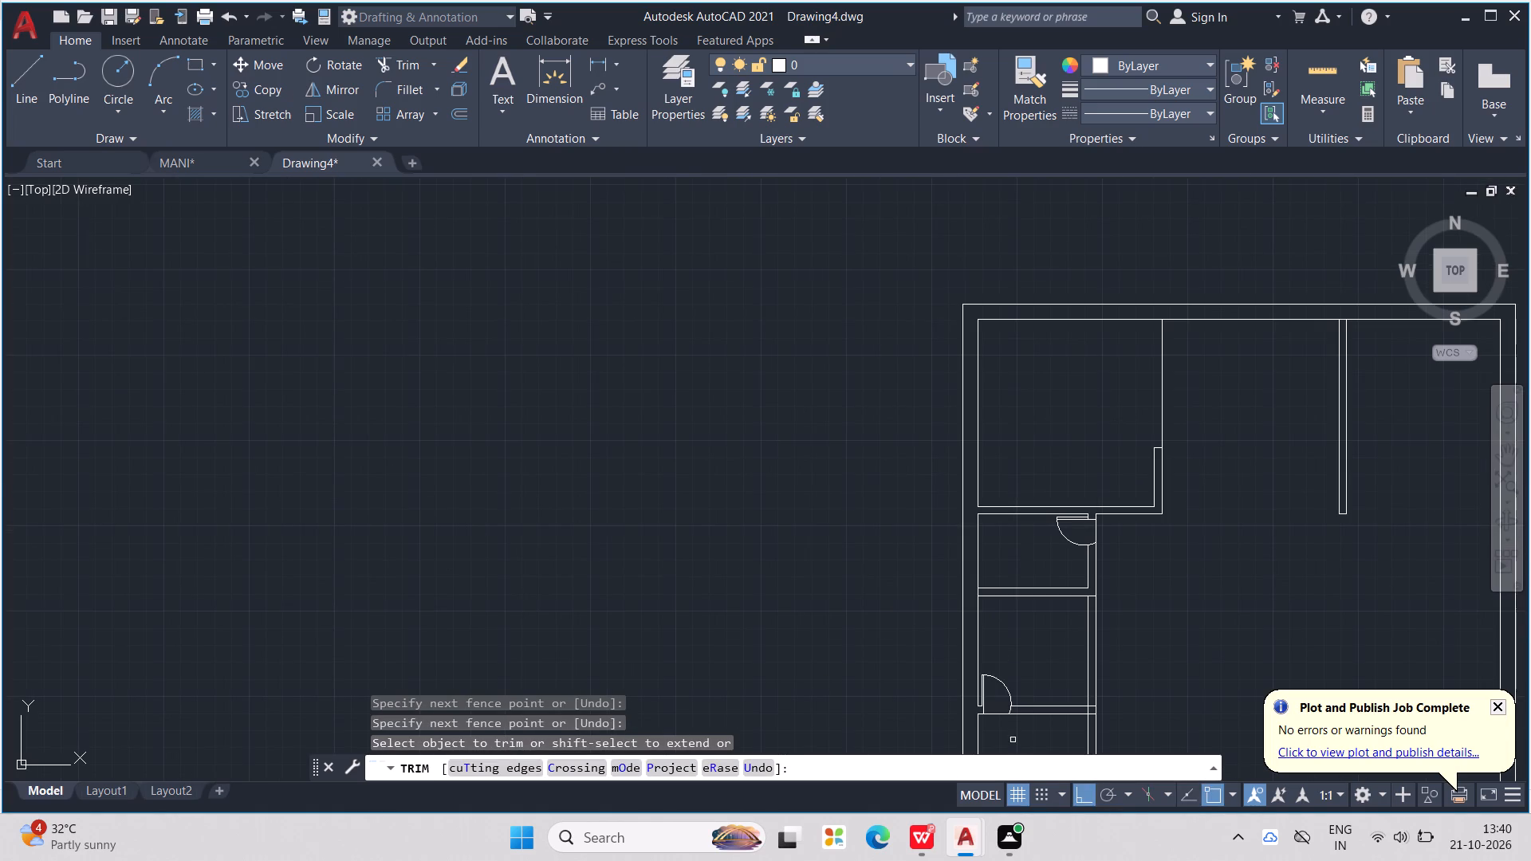
pyautogui.moveTo(1070, 655); pyautogui.dragTo(951, 420, button='middle')
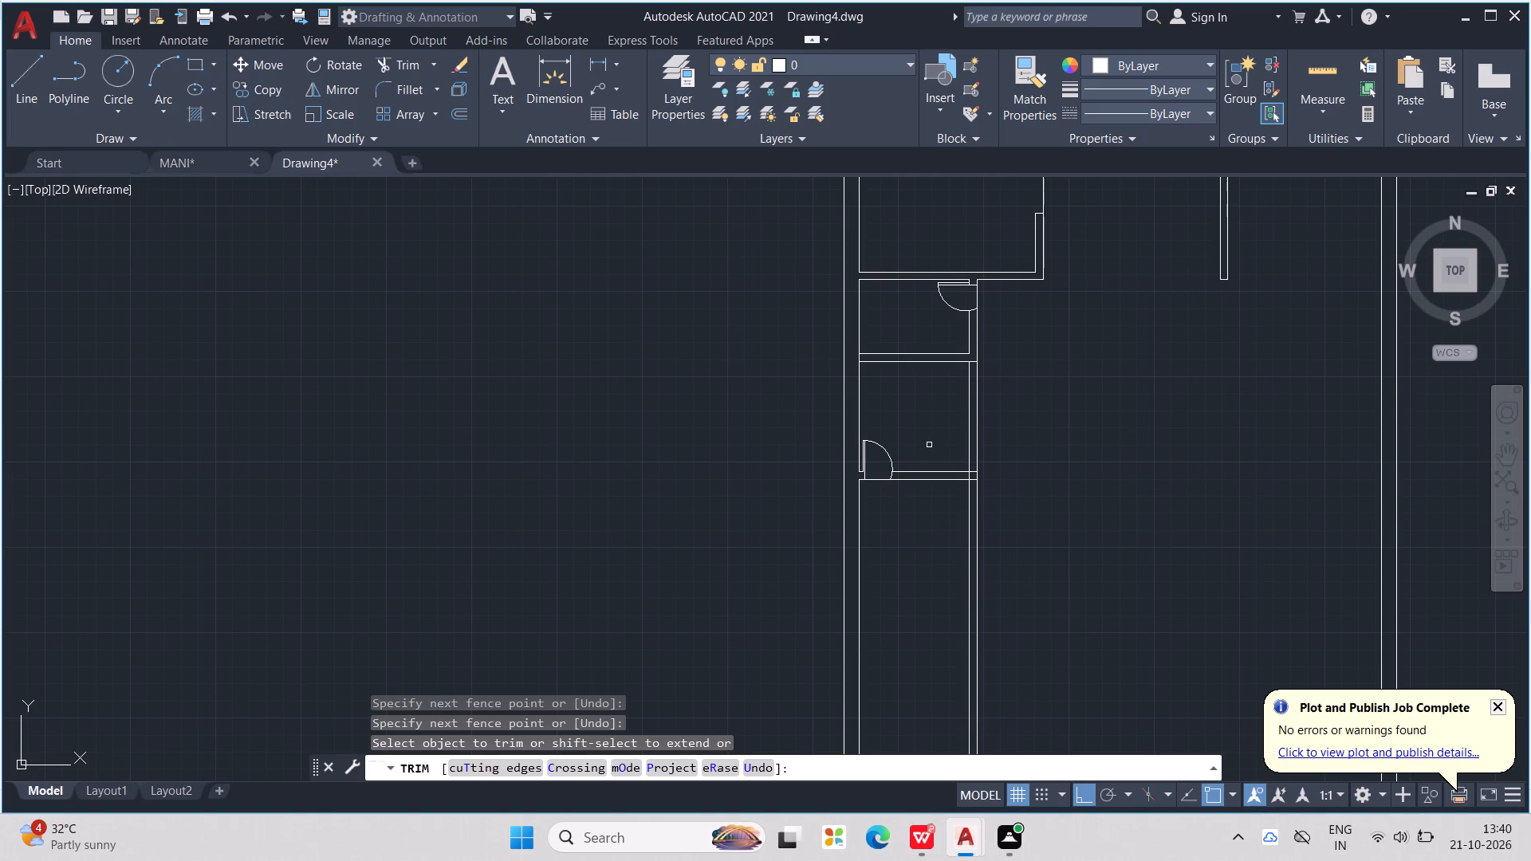
pyautogui.moveTo(904, 550); pyautogui.dragTo(707, 363, button='middle')
pyautogui.scroll(-1, 703, 359)
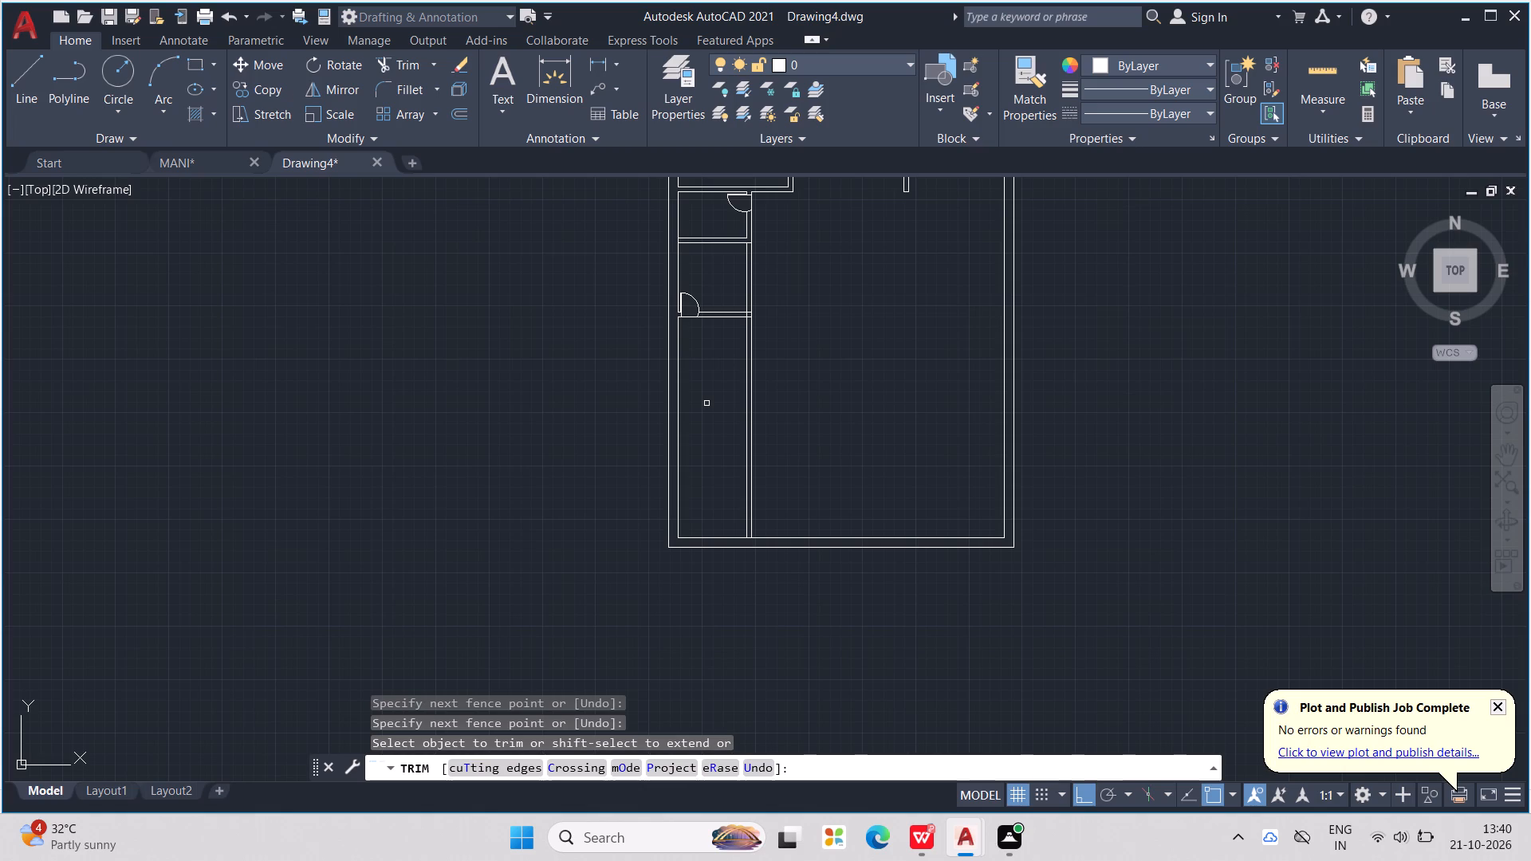
pyautogui.press('Escape')
pyautogui.press('Escape')
pyautogui.press('Escape')
pyautogui.press('Escape')
pyautogui.press('Escape')
pyautogui.press('Escape')
pyautogui.press('Escape')
pyautogui.press('Escape')
pyautogui.press('Escape')
pyautogui.press('Escape')
pyautogui.press('Escape')
pyautogui.press('Escape')
pyautogui.press('Escape')
pyautogui.press('Escape')
pyautogui.press('Escape')
pyautogui.press('Escape')
pyautogui.press('Escape')
pyautogui.press('Escape')
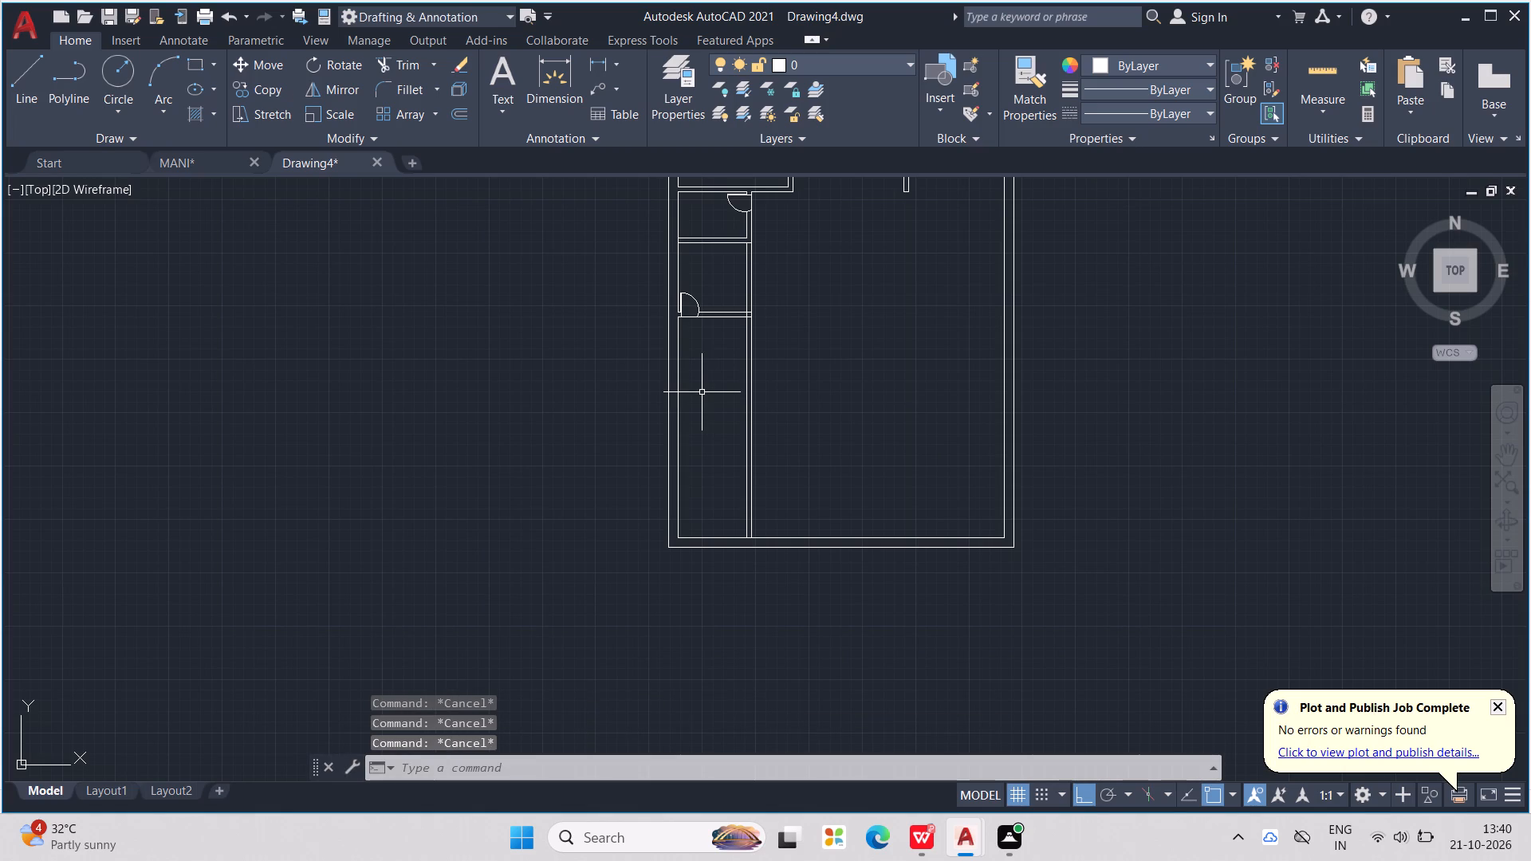
pyautogui.press('Escape')
# Offset the left outer wall's inner line below the new room 9'9" inward.
pyautogui.write('OFF')
pyautogui.press('Return')
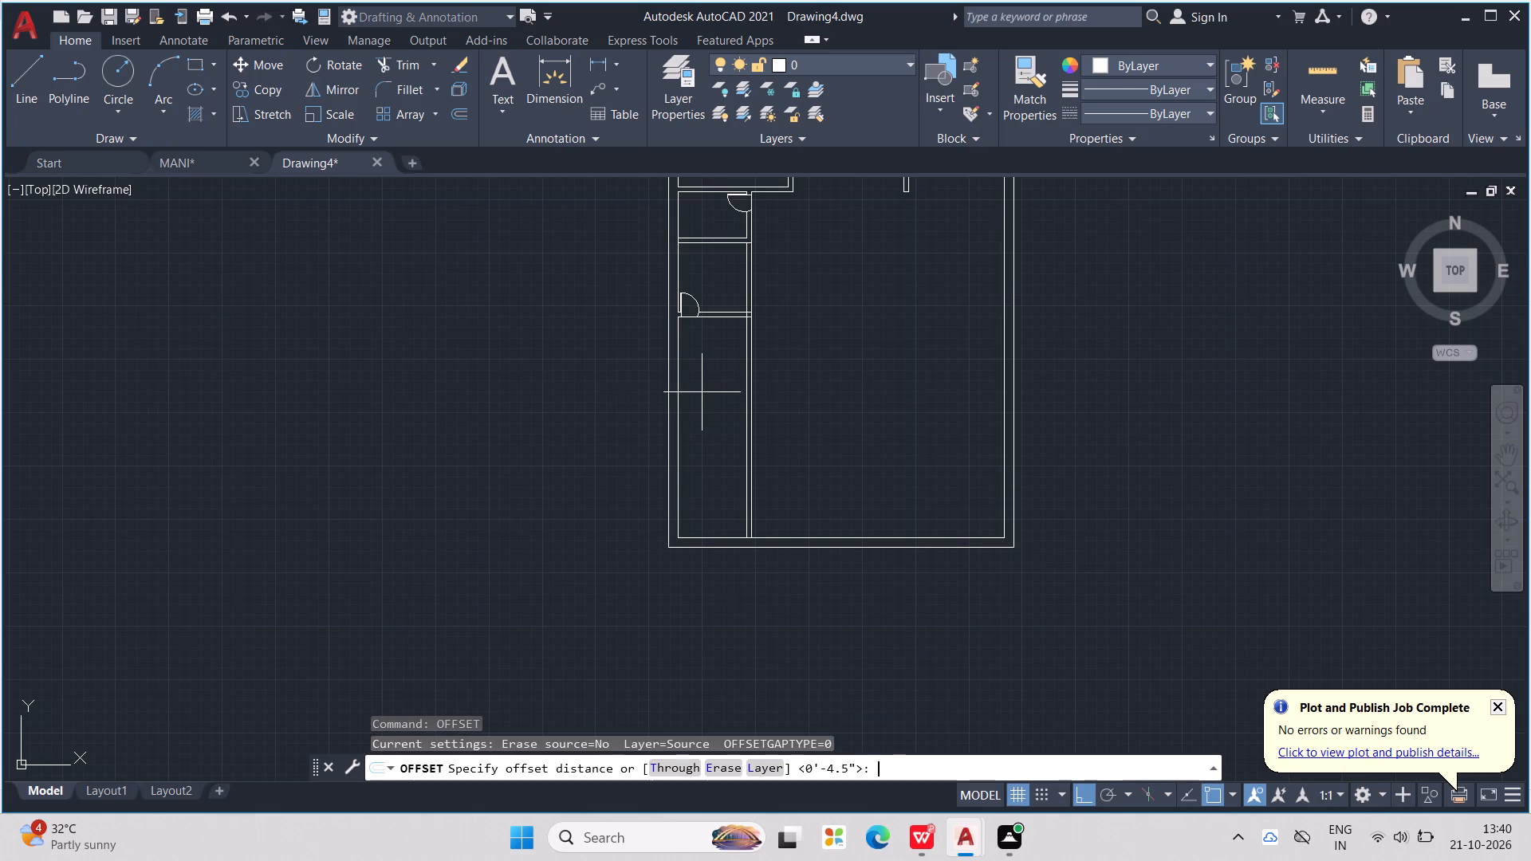
pyautogui.write("9'")
pyautogui.write('9"')
pyautogui.press('Return')
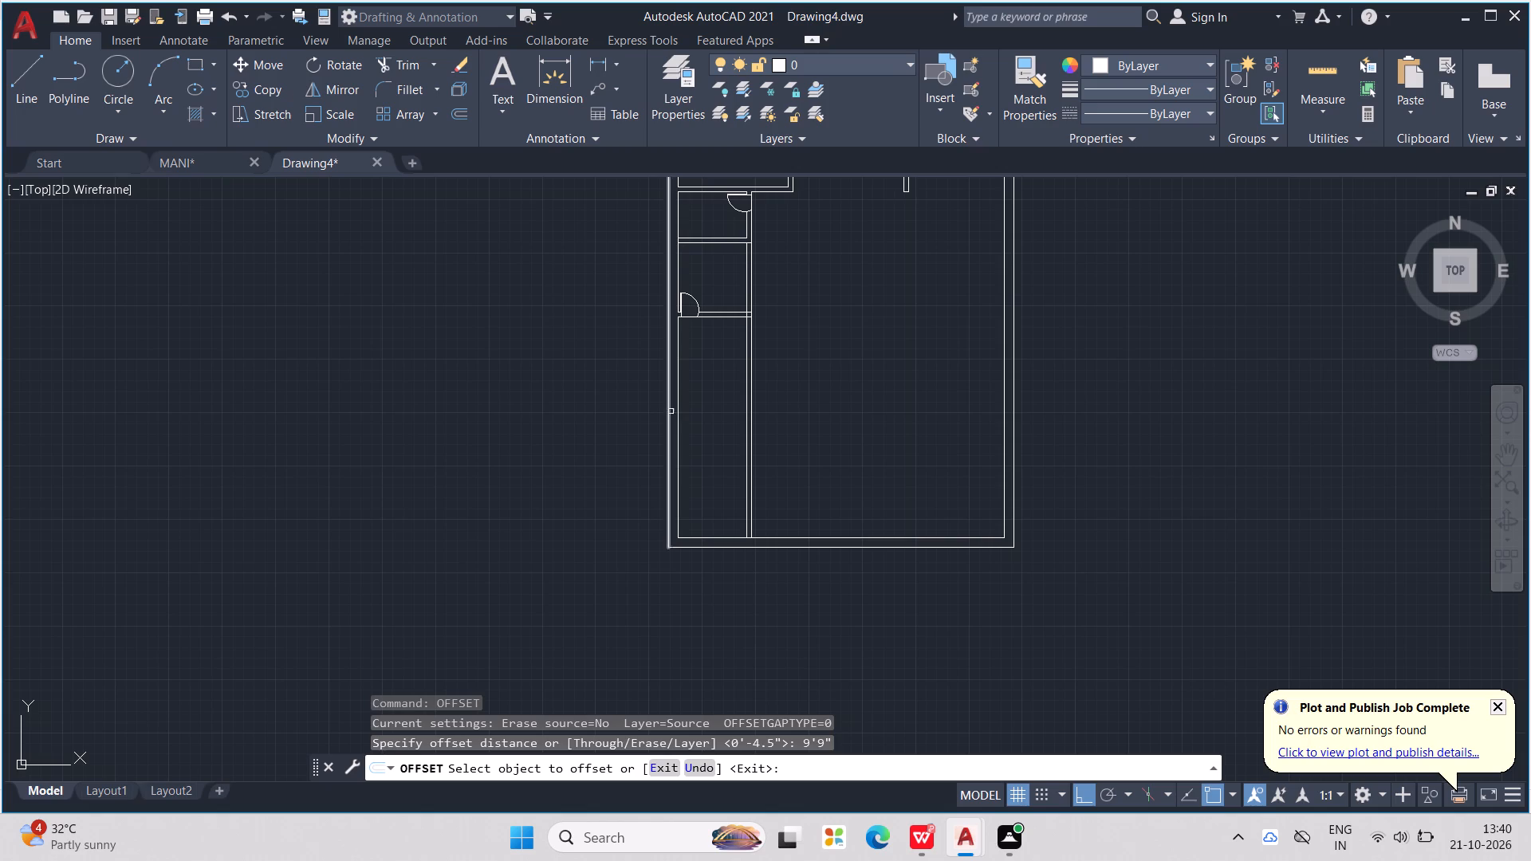
pyautogui.click(678, 403)
pyautogui.click(817, 410)
pyautogui.press('Escape')
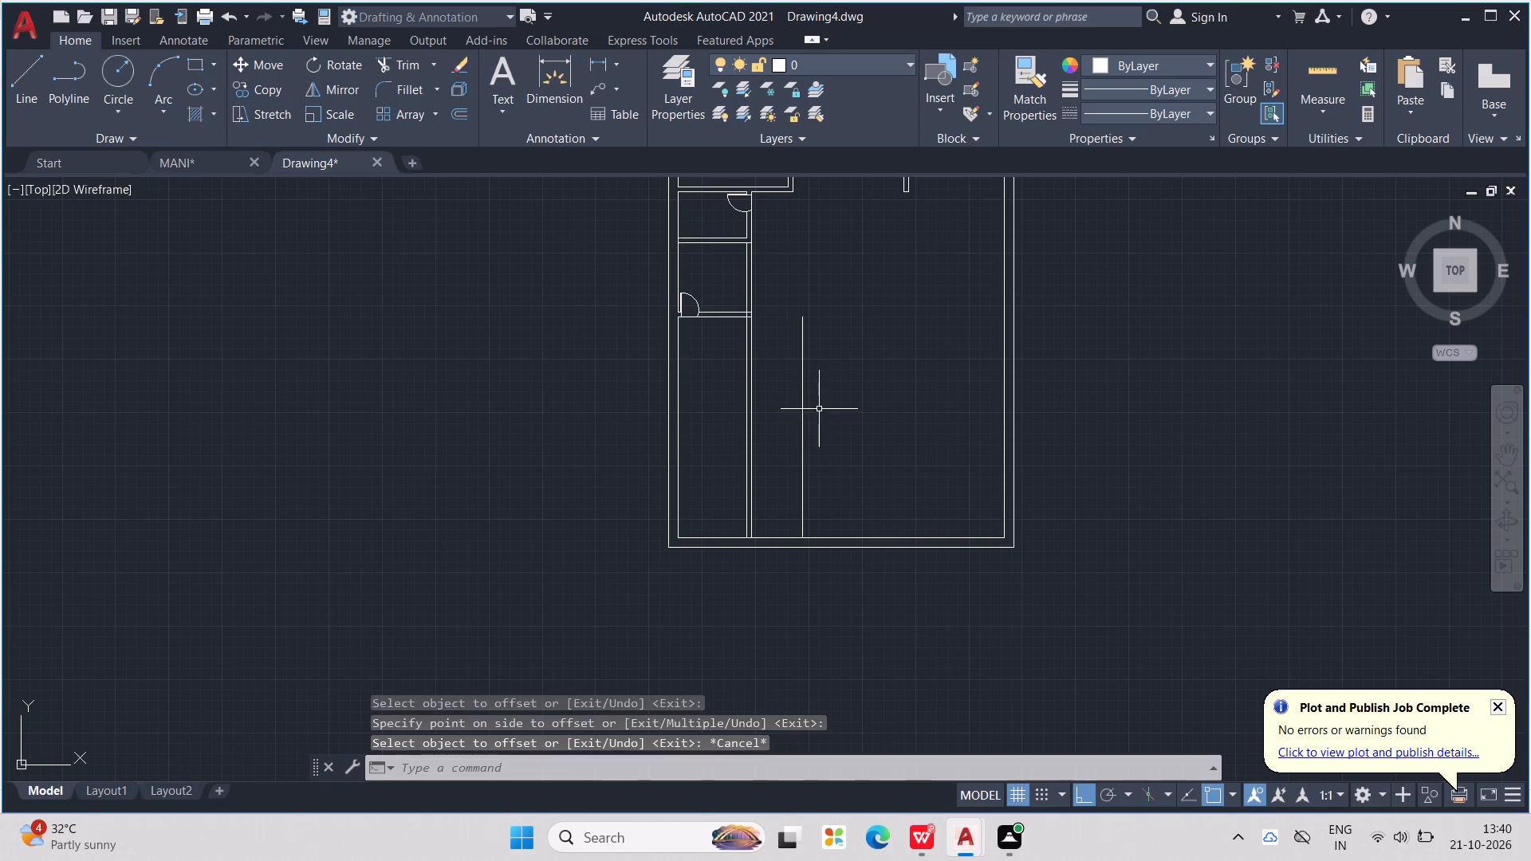
pyautogui.press('Escape')
pyautogui.press('Escape')
pyautogui.press('Escape')
pyautogui.press('Escape')
# Extend the lower partition line to the offset vertical line, the upper one to the far outer wall, and the vertical up to it.
pyautogui.moveTo(788, 351); pyautogui.dragTo(774, 441, button='middle')
pyautogui.press('Escape')
pyautogui.press('Escape')
pyautogui.press('e')
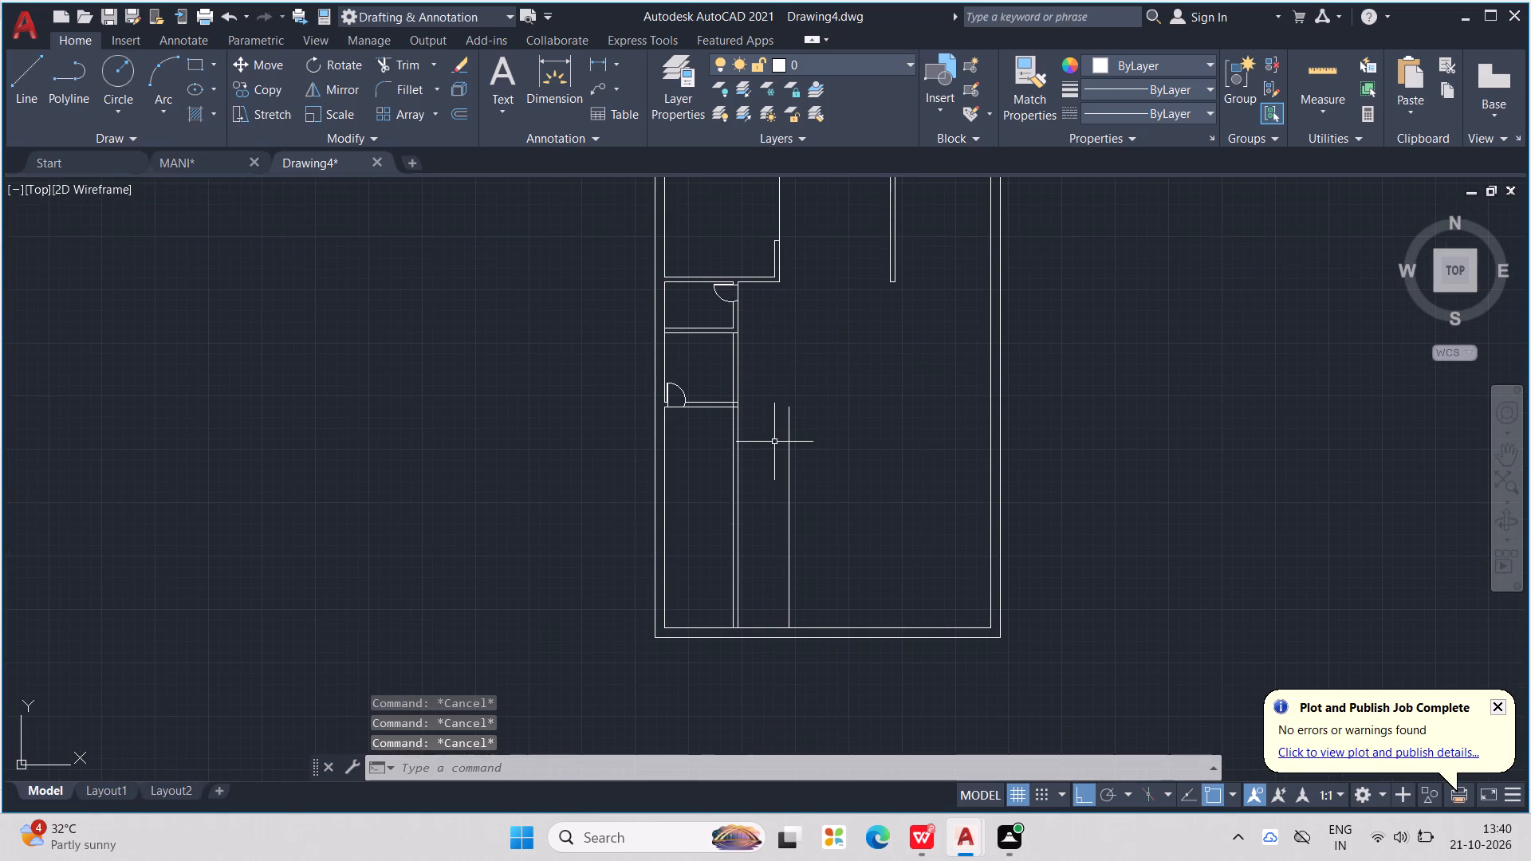
pyautogui.press('x')
pyautogui.press('Return')
pyautogui.scroll(2, 704, 405)
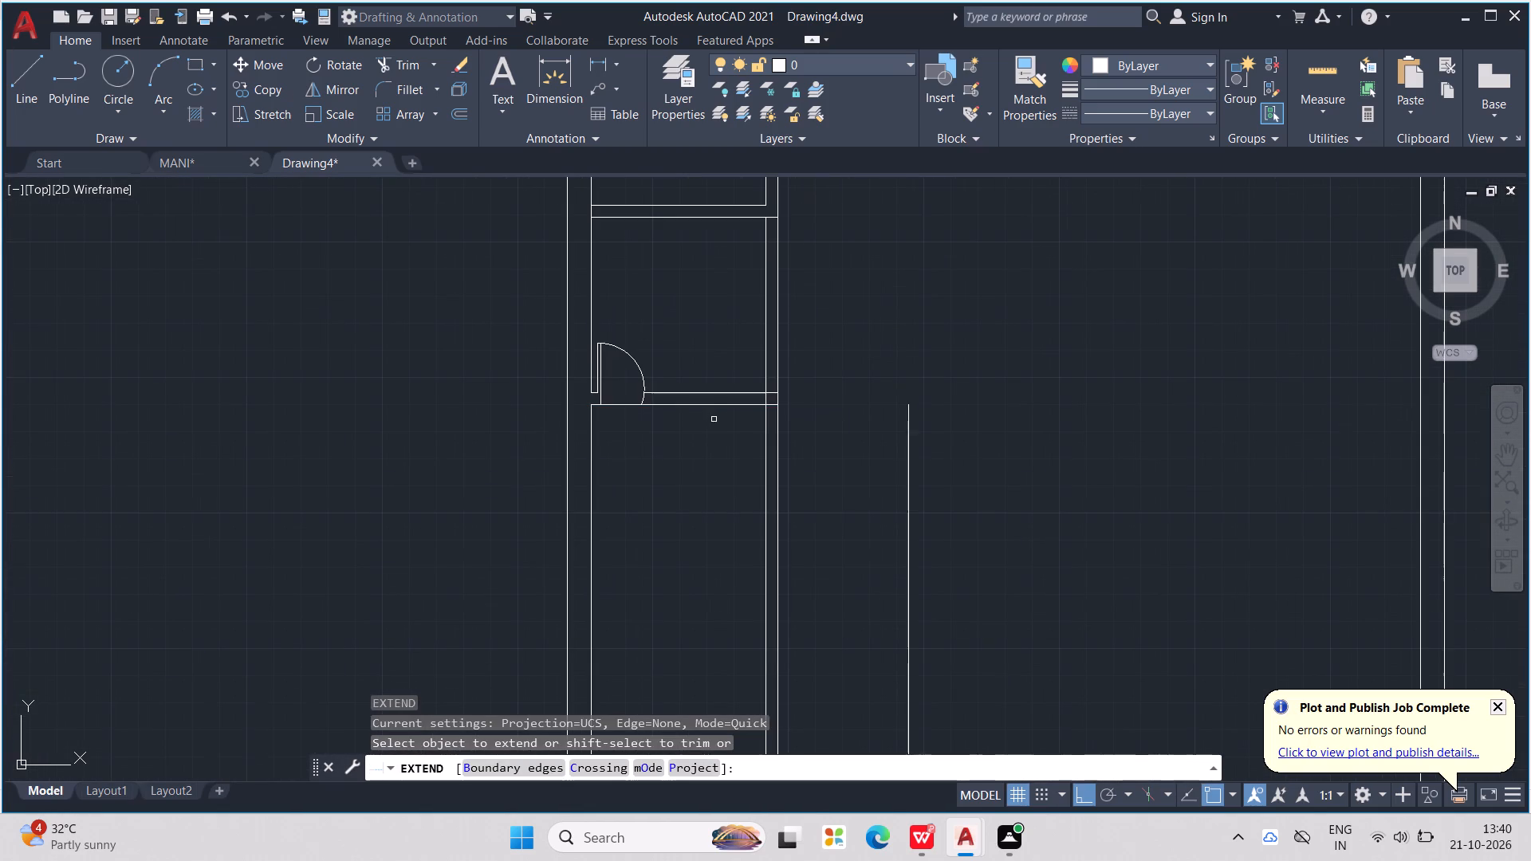
pyautogui.click(727, 402)
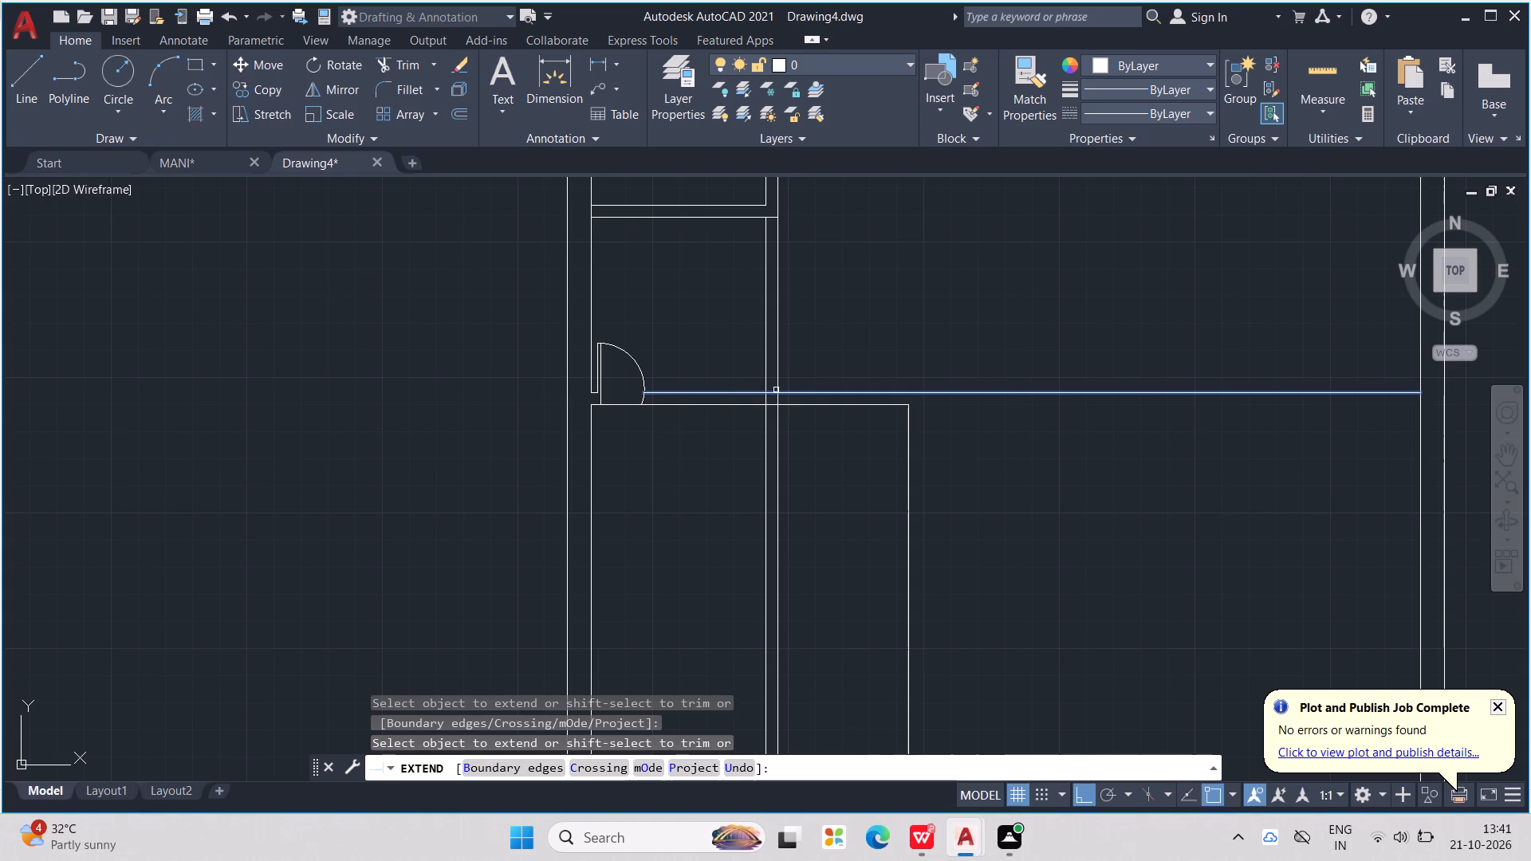
pyautogui.click(752, 395)
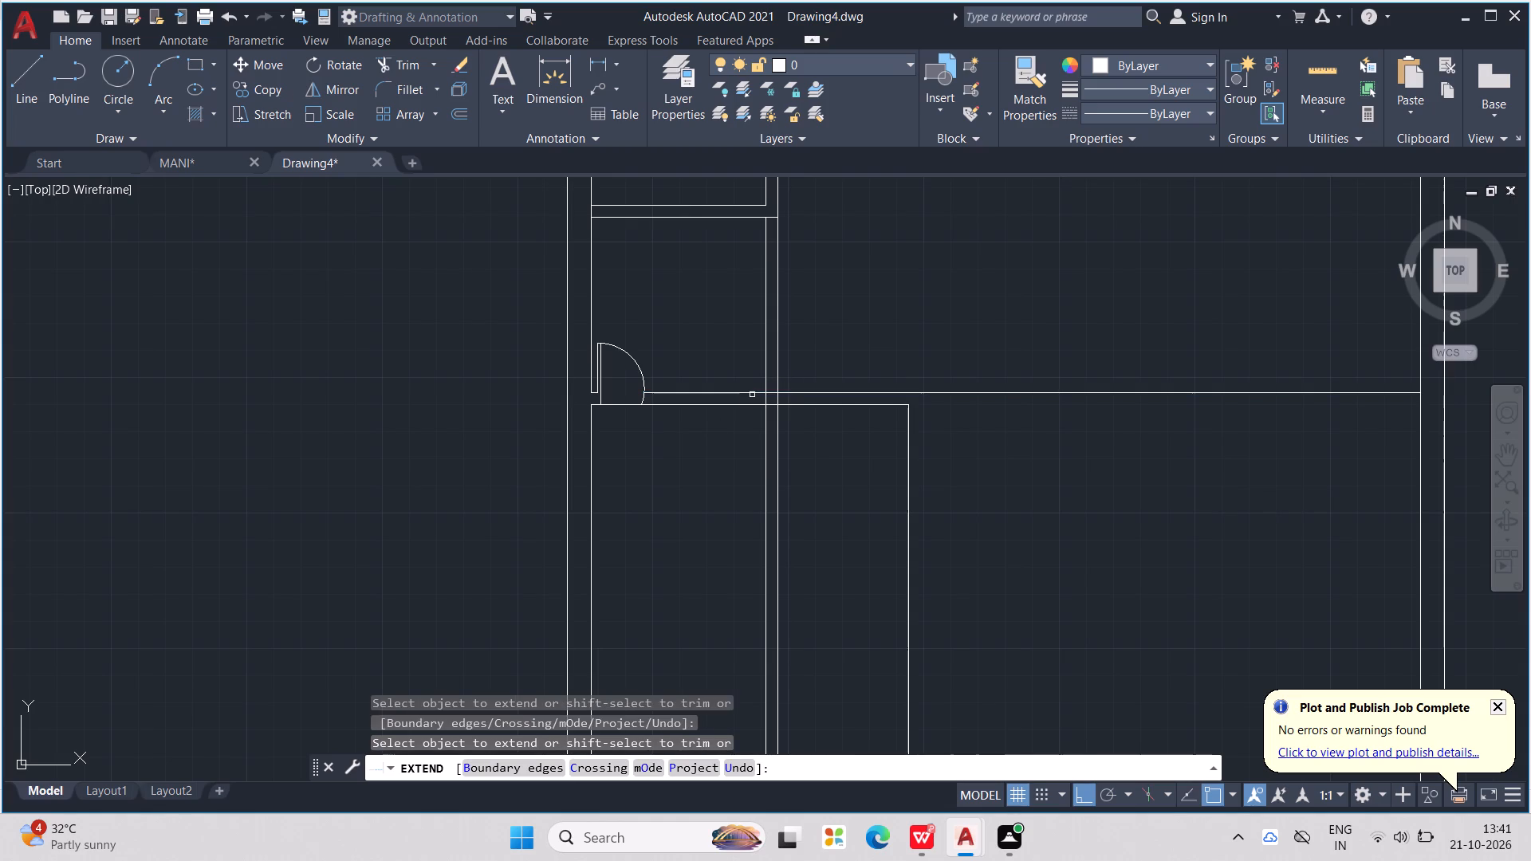
pyautogui.press('Escape')
pyautogui.press('Escape')
pyautogui.press('Escape')
pyautogui.press('Escape')
pyautogui.write('EX')
pyautogui.press('Return')
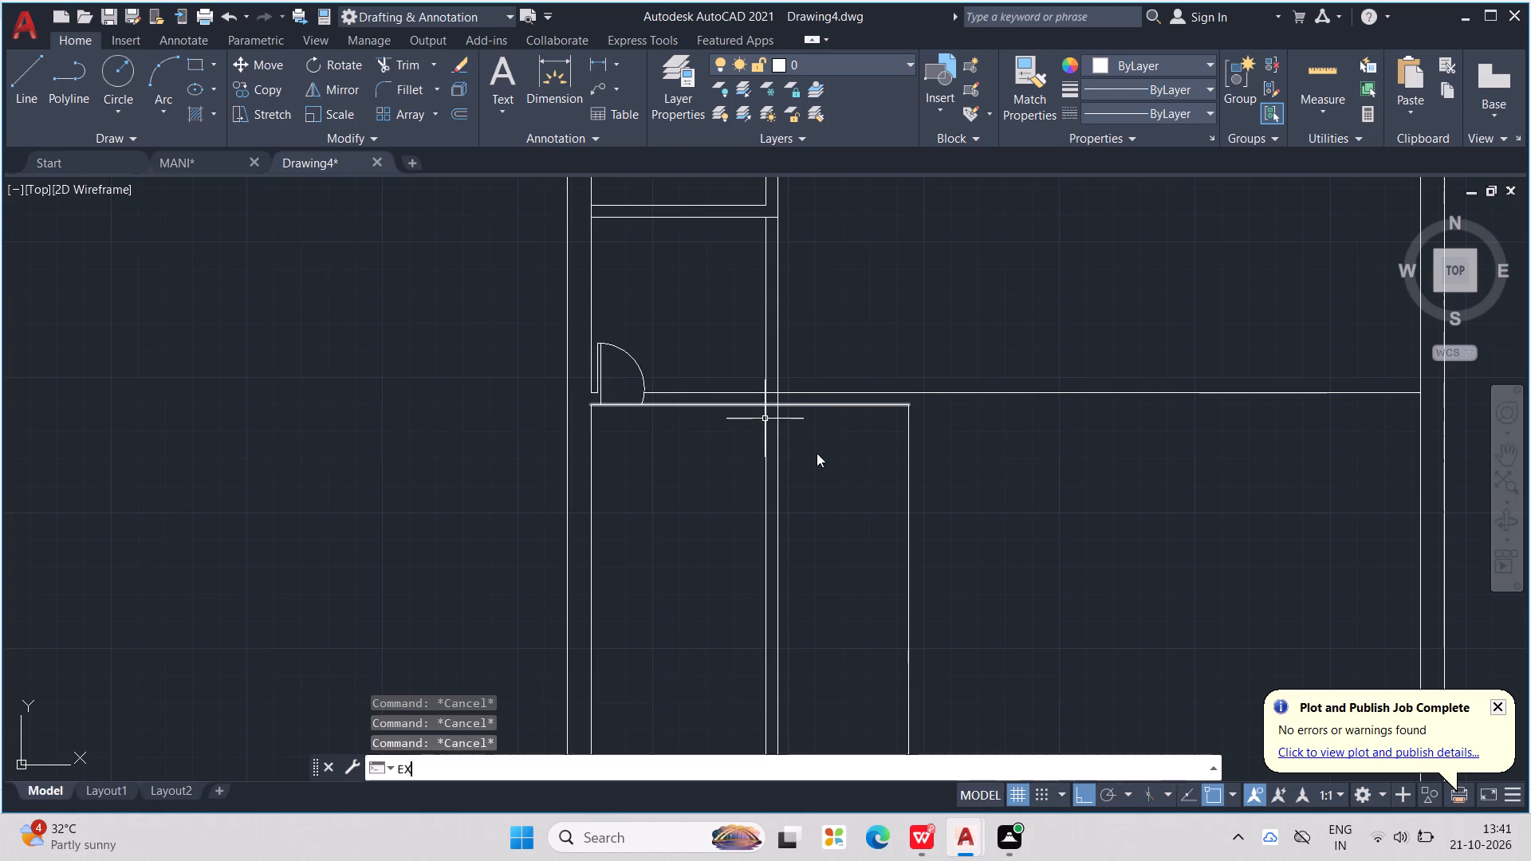
pyautogui.click(909, 435)
pyautogui.press('Escape')
pyautogui.press('Escape')
pyautogui.press('Escape')
pyautogui.press('Escape')
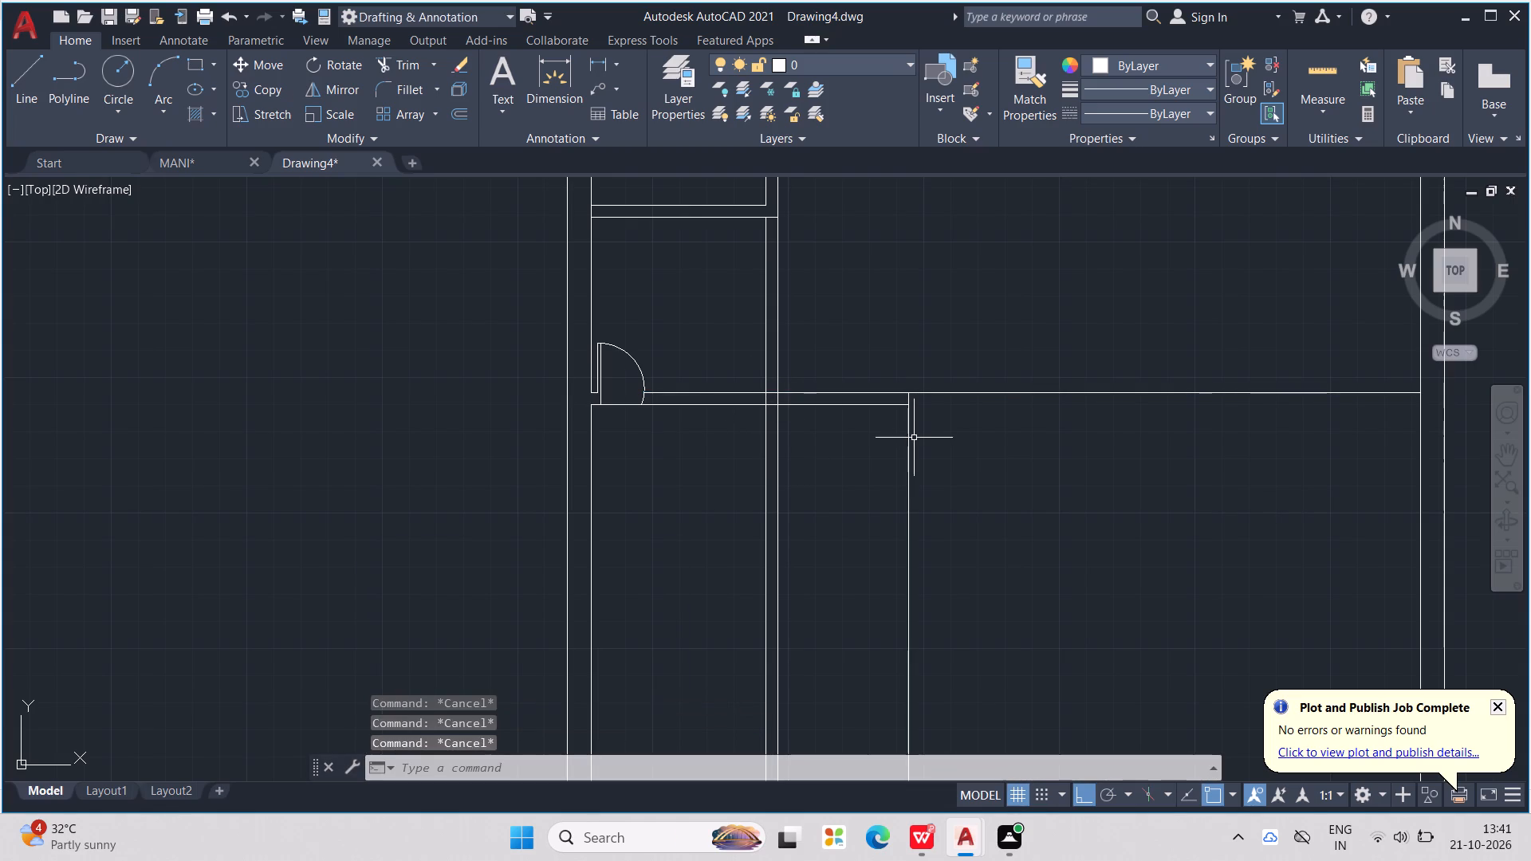
pyautogui.press('Escape')
# Trim the upper partition line beyond the new vertical wall line and the two vertical partition lines extending below the horizontal partition.
pyautogui.write('TR')
pyautogui.press('Return')
pyautogui.moveTo(1069, 333); pyautogui.dragTo(1092, 420)
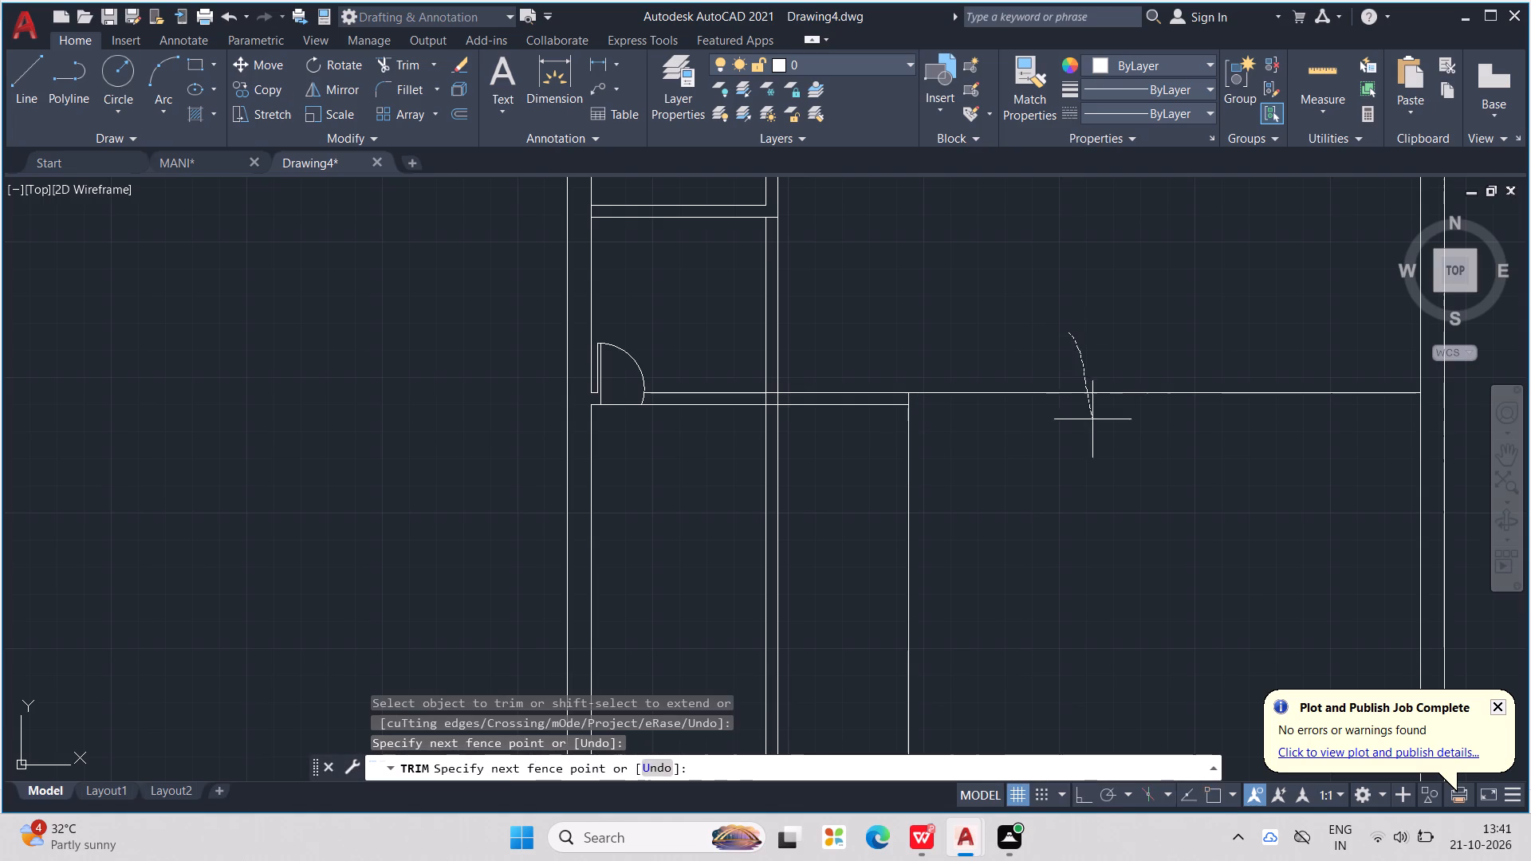
pyautogui.moveTo(1092, 420); pyautogui.dragTo(1101, 449)
pyautogui.moveTo(845, 471); pyautogui.dragTo(739, 539)
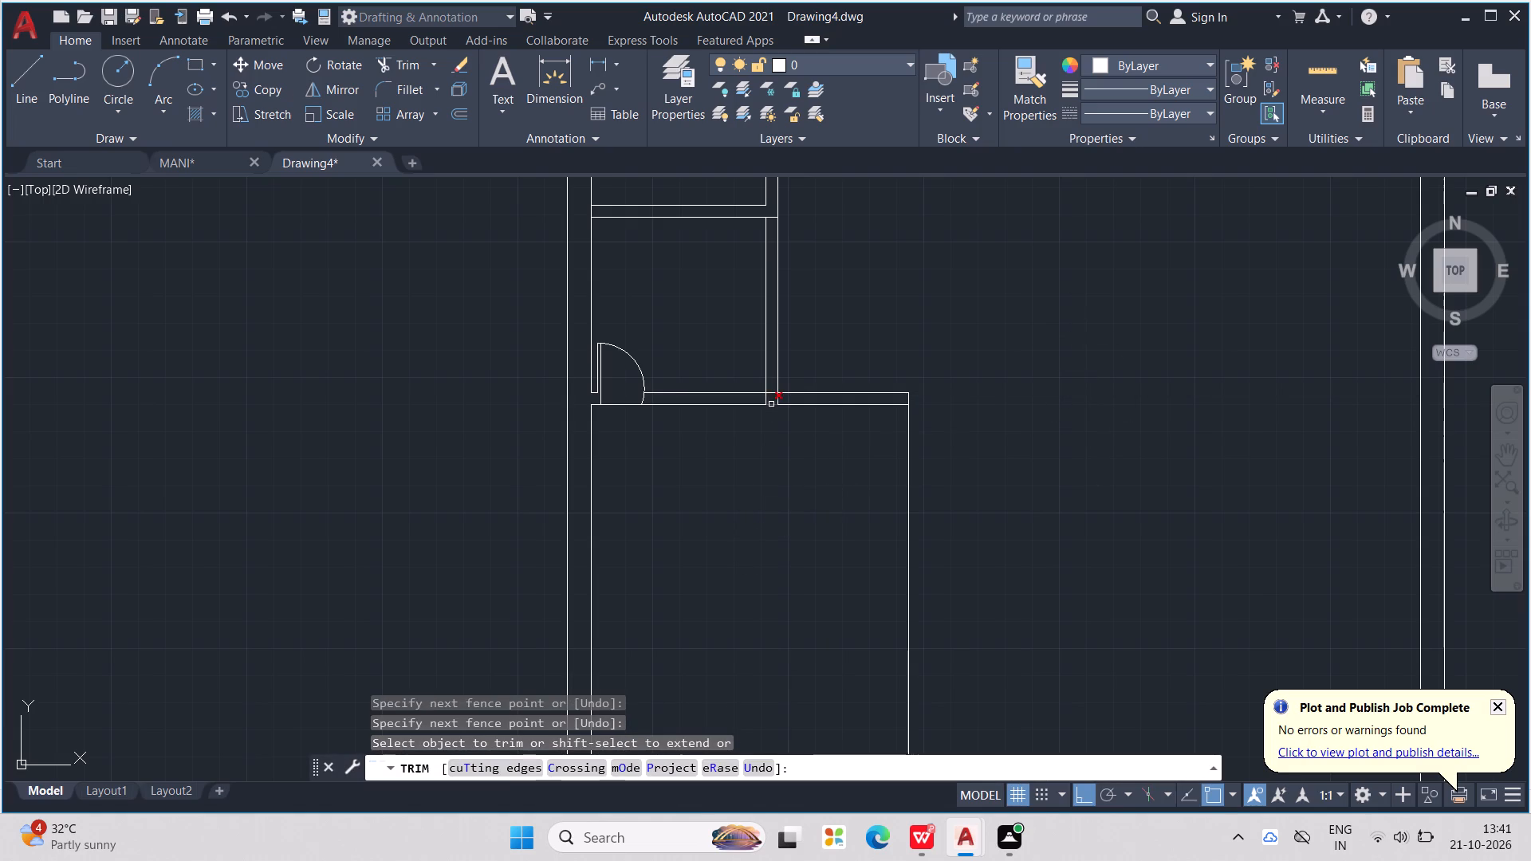
# Clean up the T-junction by trimming the upper partition line between the vertical partition lines and their ends within the horizontal partition.
pyautogui.scroll(3, 769, 370)
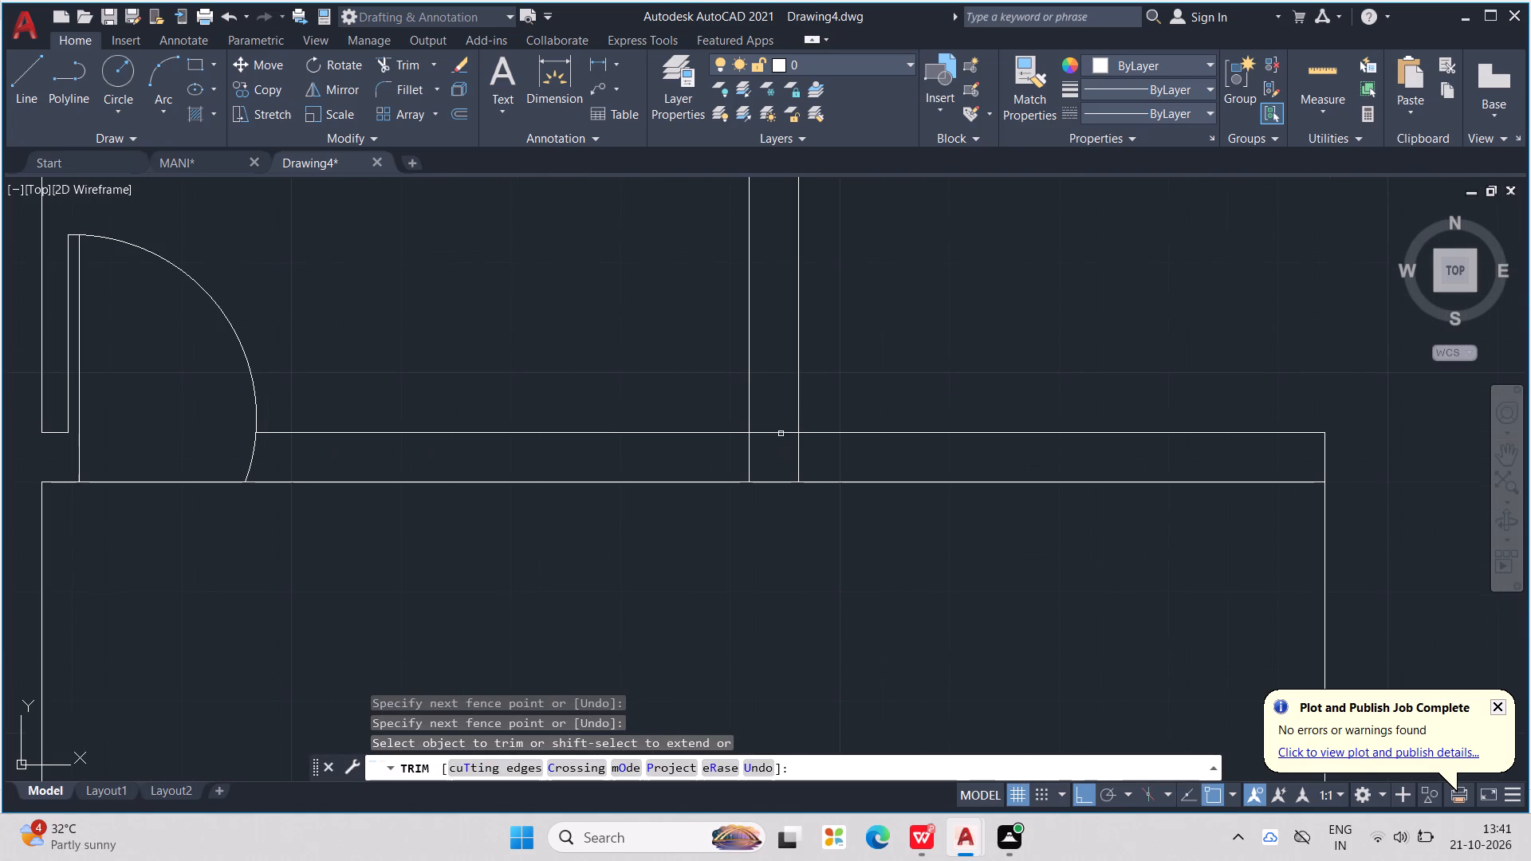
pyautogui.scroll(2, 777, 422)
pyautogui.moveTo(777, 422); pyautogui.dragTo(832, 501)
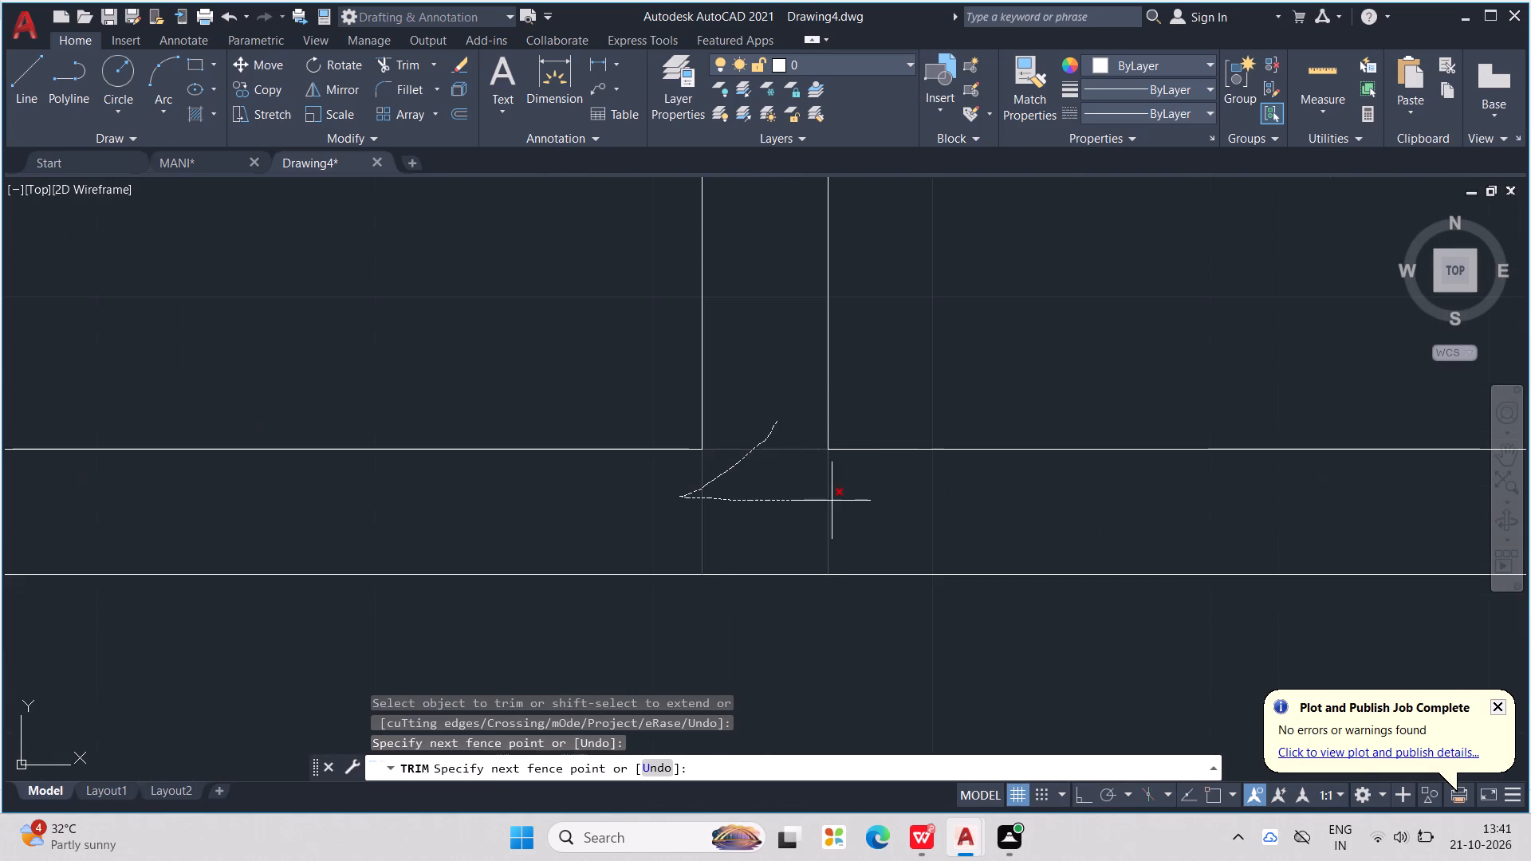
pyautogui.moveTo(832, 501); pyautogui.dragTo(844, 504)
pyautogui.press('Escape')
pyautogui.press('Escape')
pyautogui.press('Escape')
pyautogui.press('Escape')
pyautogui.scroll(-2, 857, 501)
pyautogui.press('Escape')
pyautogui.press('Escape')
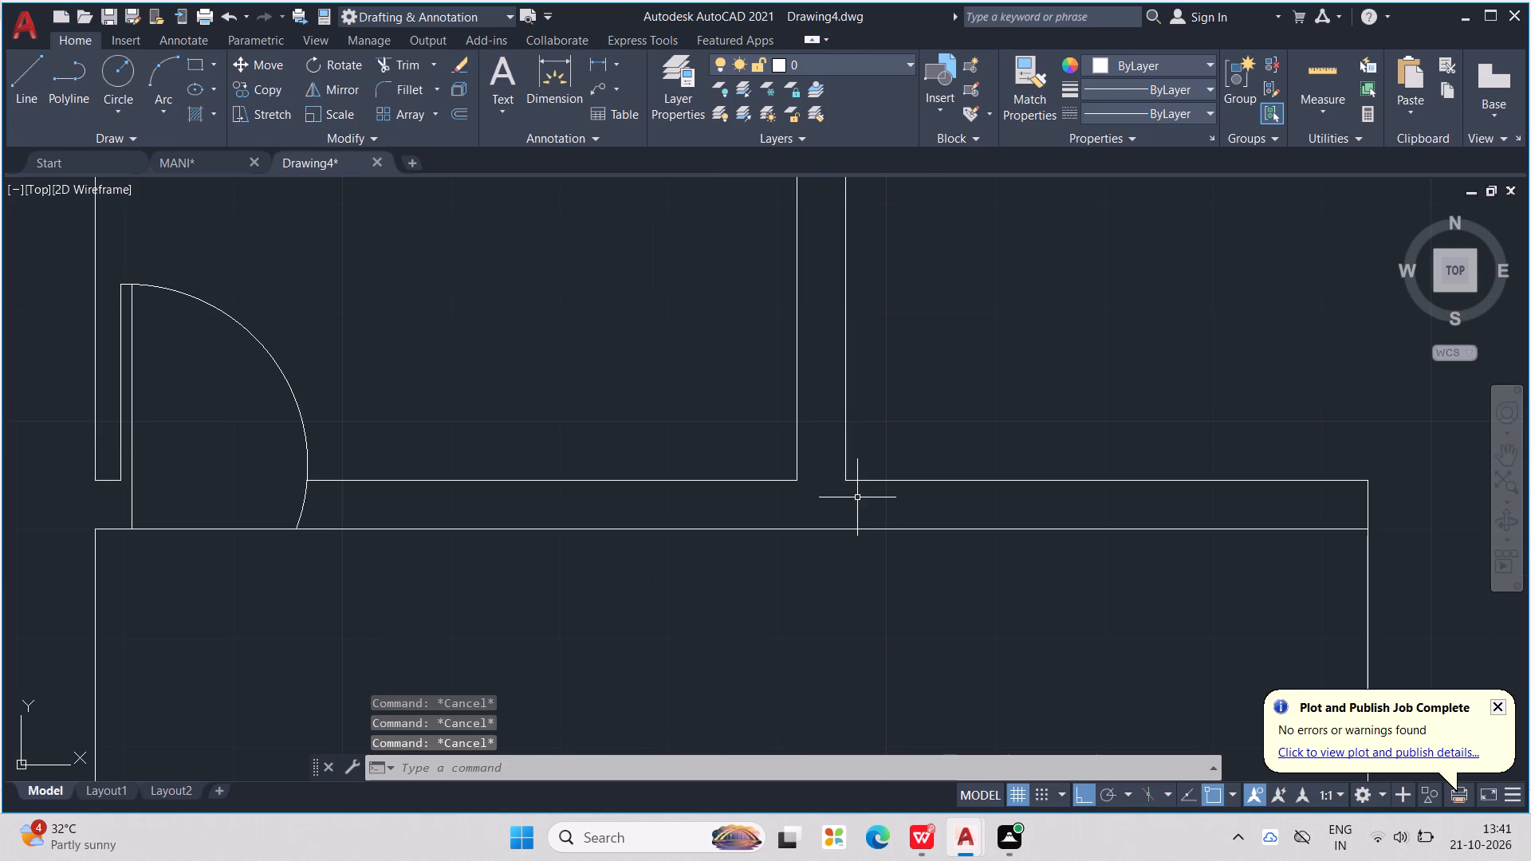
# Draw a vertical line across the partition near its right end, continuing 2' below the lower partition line for a door leaf.
pyautogui.press('l')
pyautogui.press('Return')
pyautogui.scroll(-3, 964, 490)
pyautogui.scroll(2, 1064, 494)
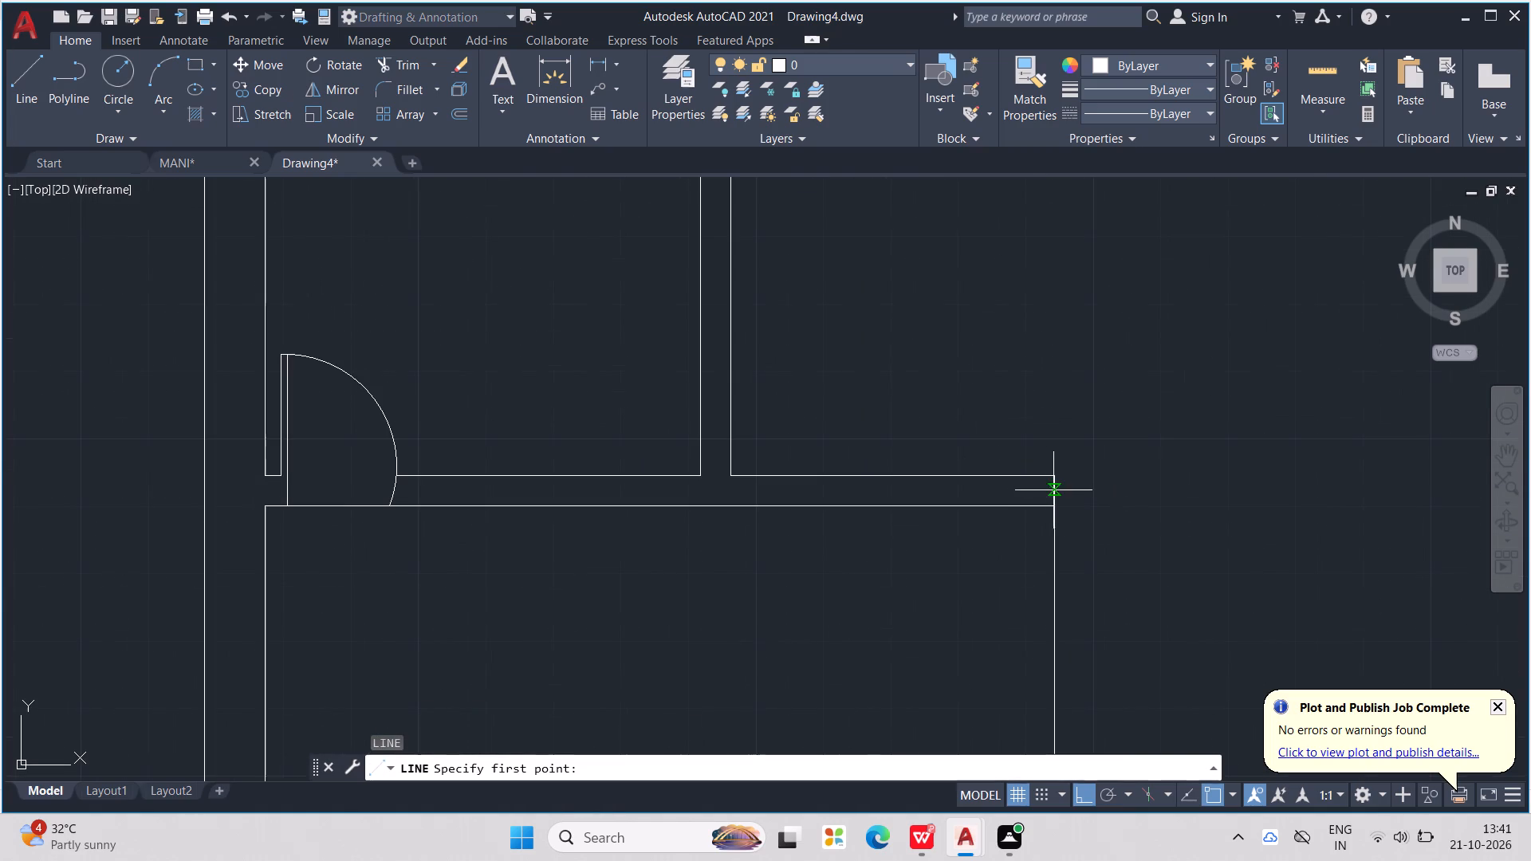
pyautogui.scroll(3, 1044, 478)
pyautogui.click(1029, 472)
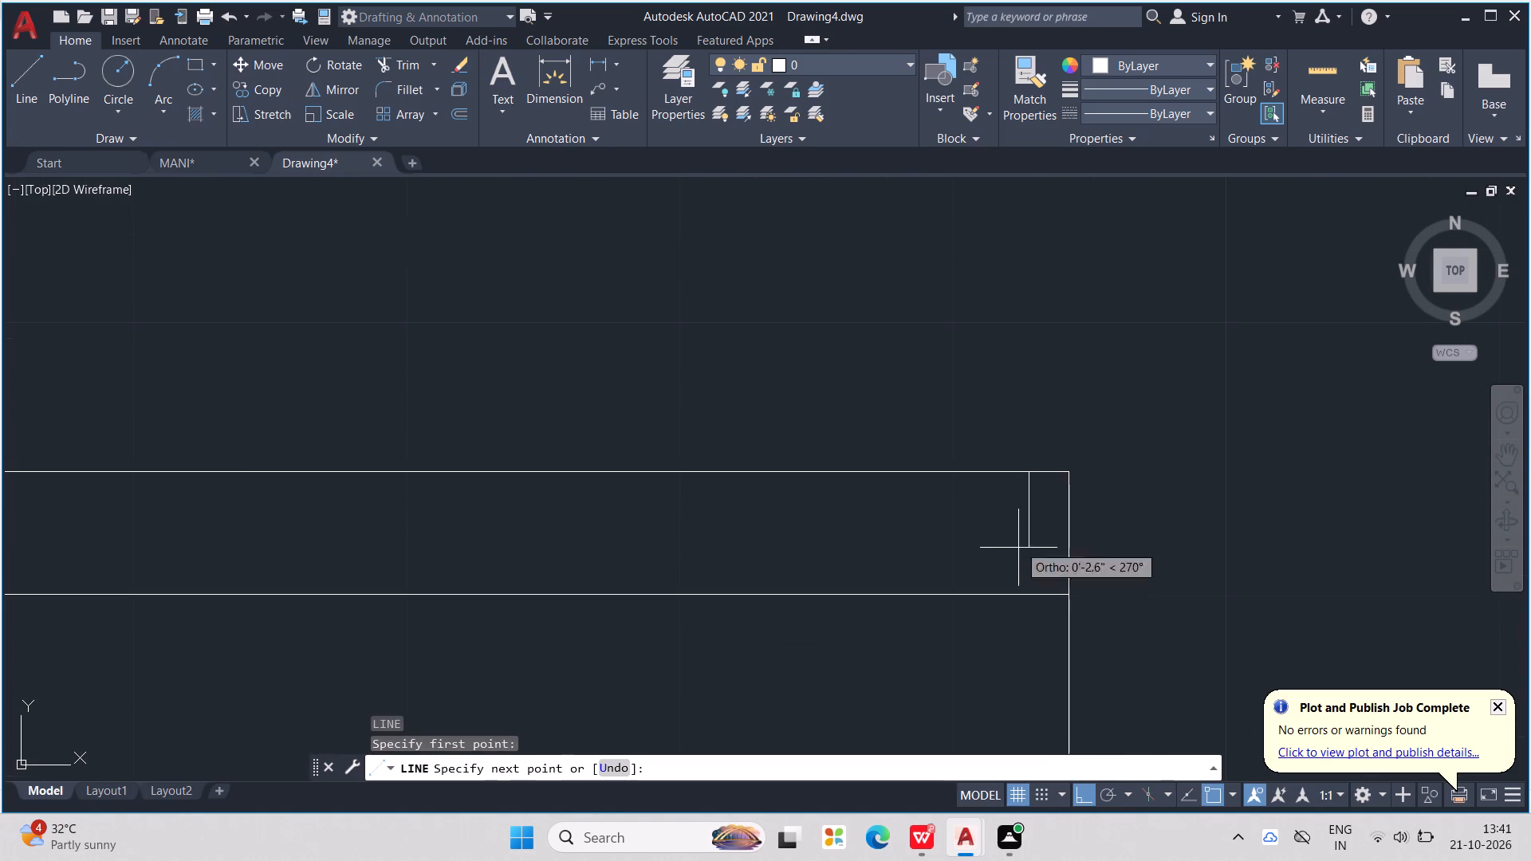
pyautogui.click(1032, 590)
pyautogui.moveTo(1033, 609); pyautogui.dragTo(1033, 589, button='middle')
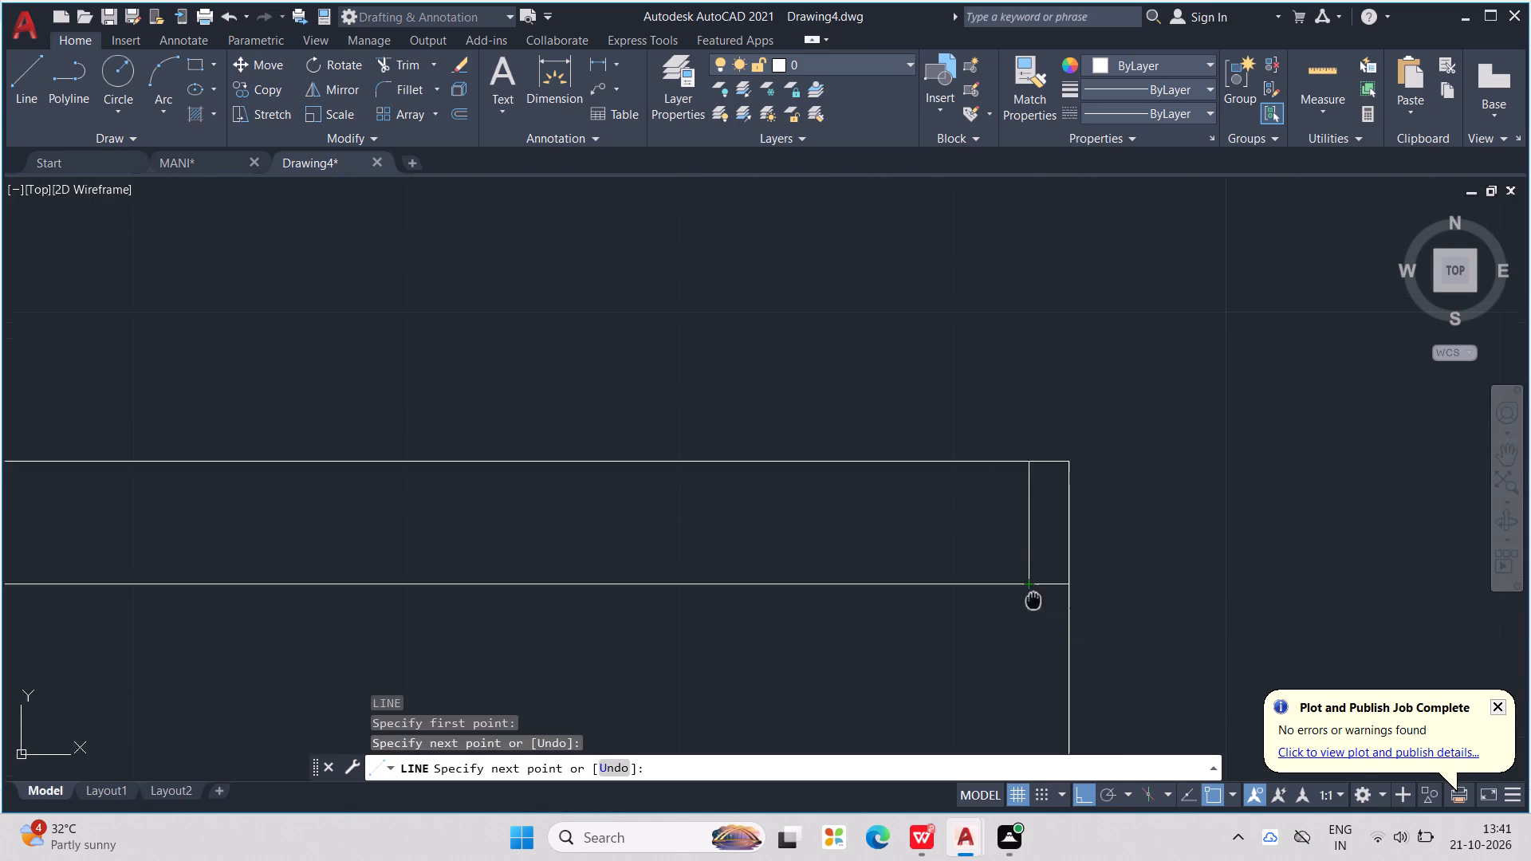
pyautogui.moveTo(1033, 589); pyautogui.dragTo(1024, 423, button='middle')
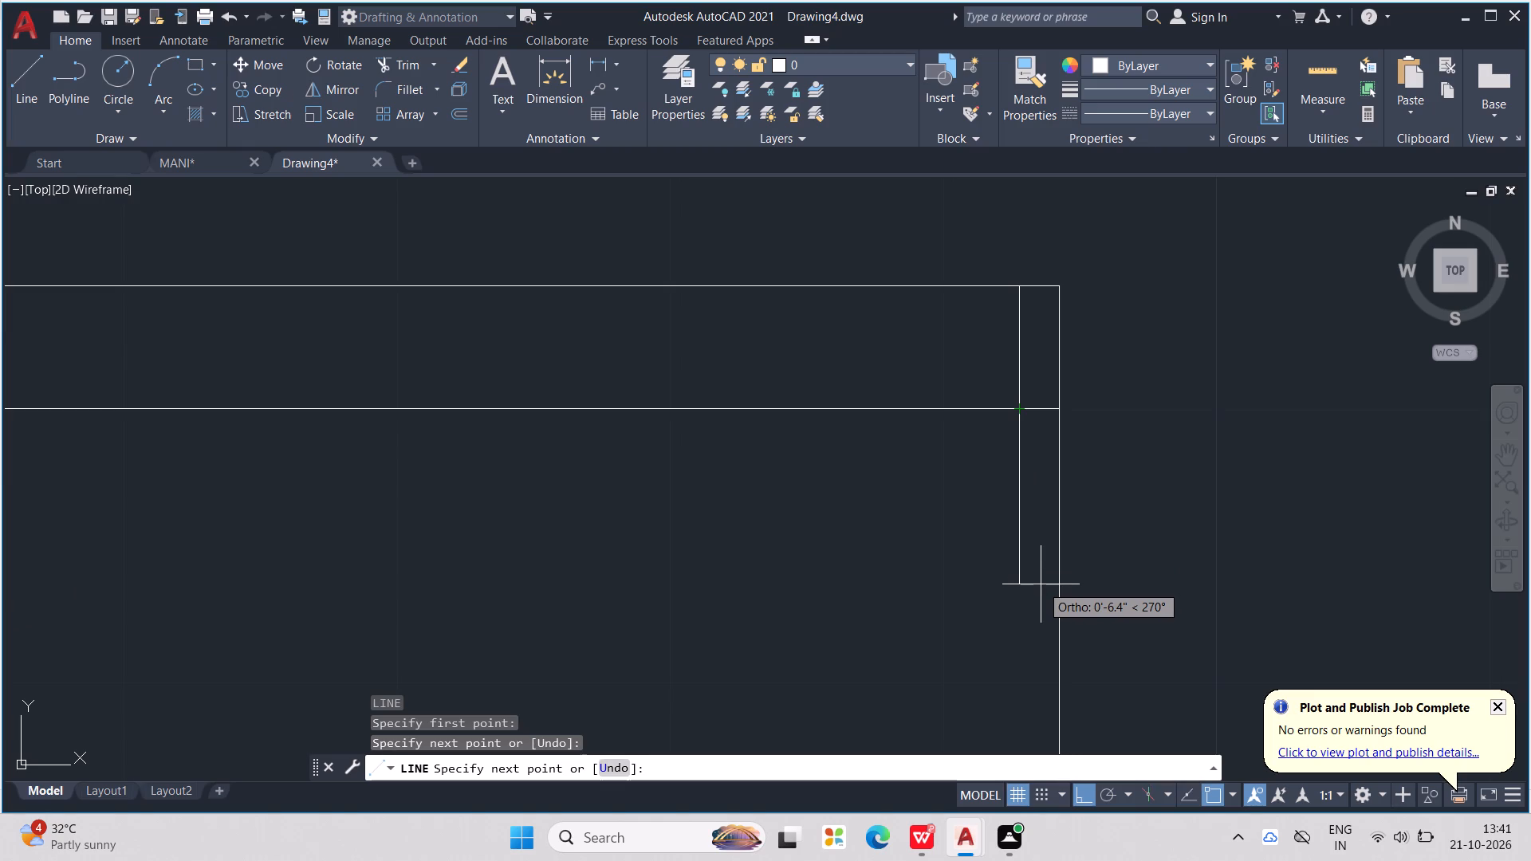
pyautogui.write("2'")
pyautogui.press('Return')
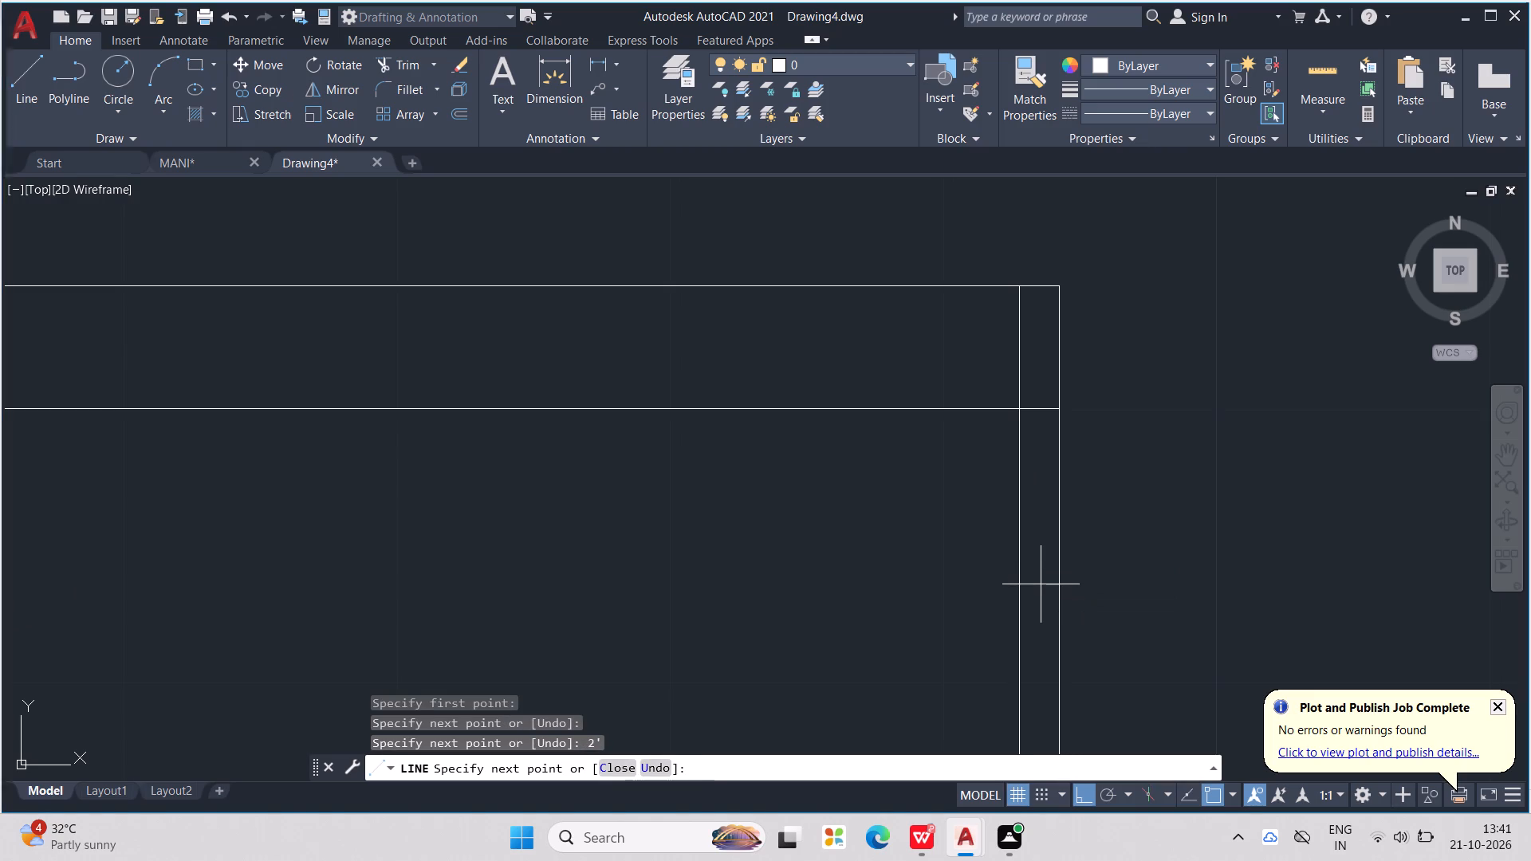
# Complete the door leaf outline with a 2" horizontal segment inward and a vertical line back up to the upper partition line.
pyautogui.scroll(-2, 996, 576)
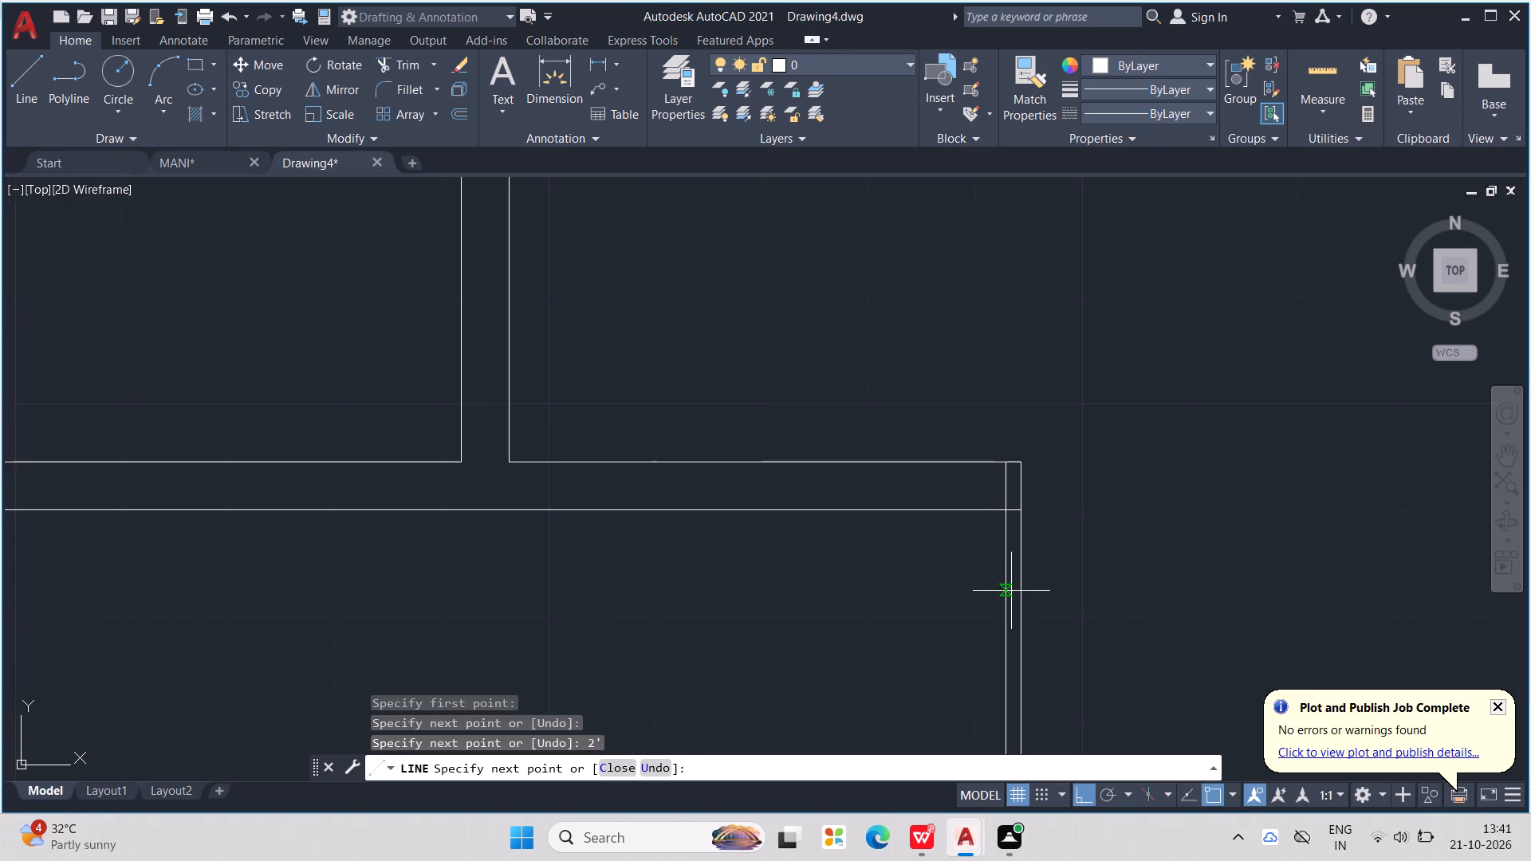
pyautogui.moveTo(1012, 591); pyautogui.dragTo(1031, 385, button='middle')
pyautogui.scroll(-3, 914, 591)
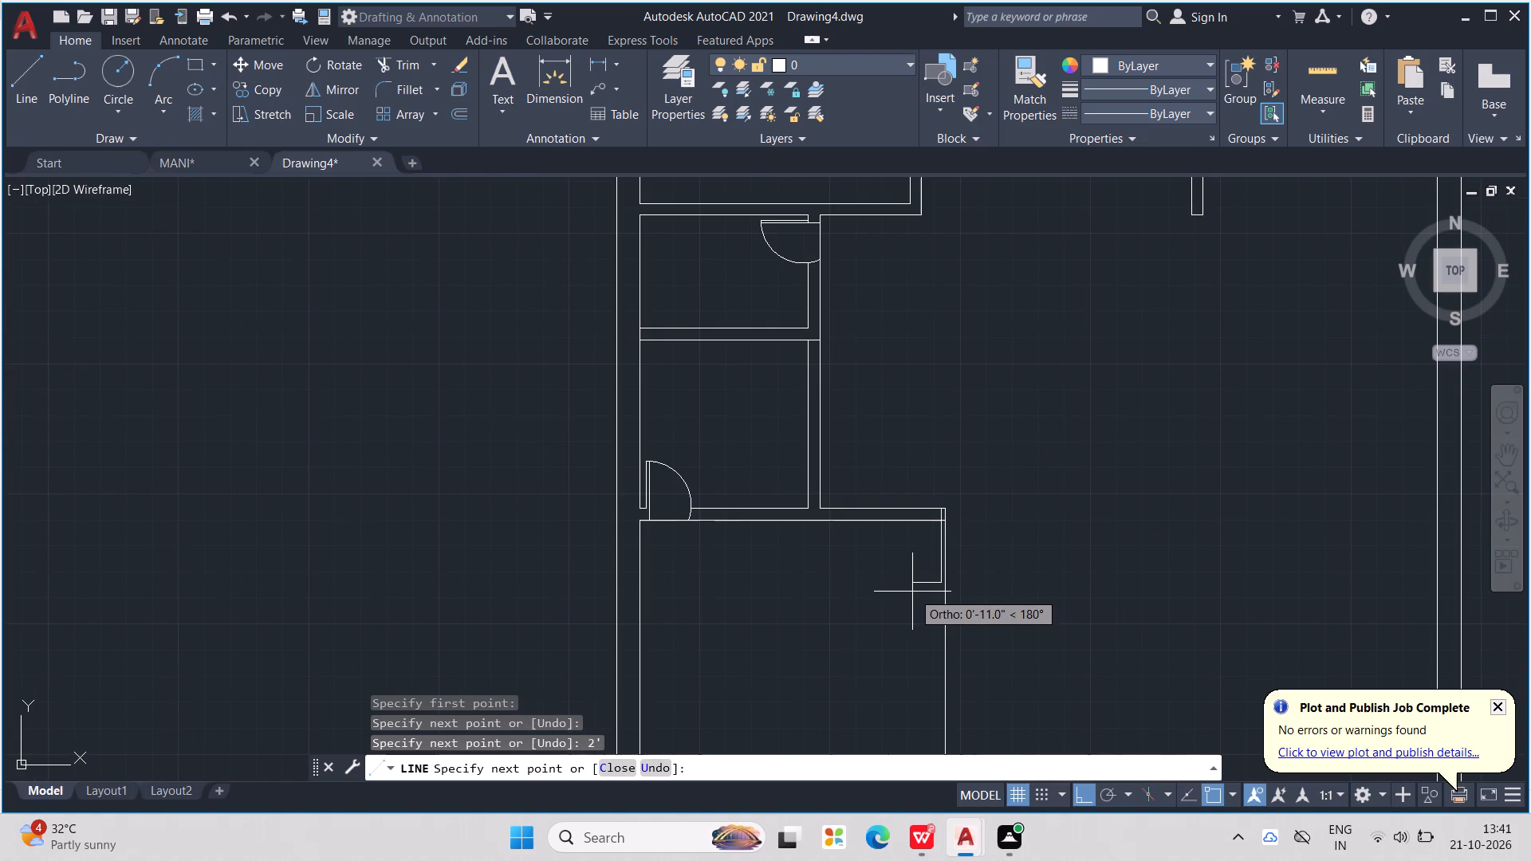
pyautogui.write('2"')
pyautogui.press('Return')
pyautogui.scroll(2, 908, 576)
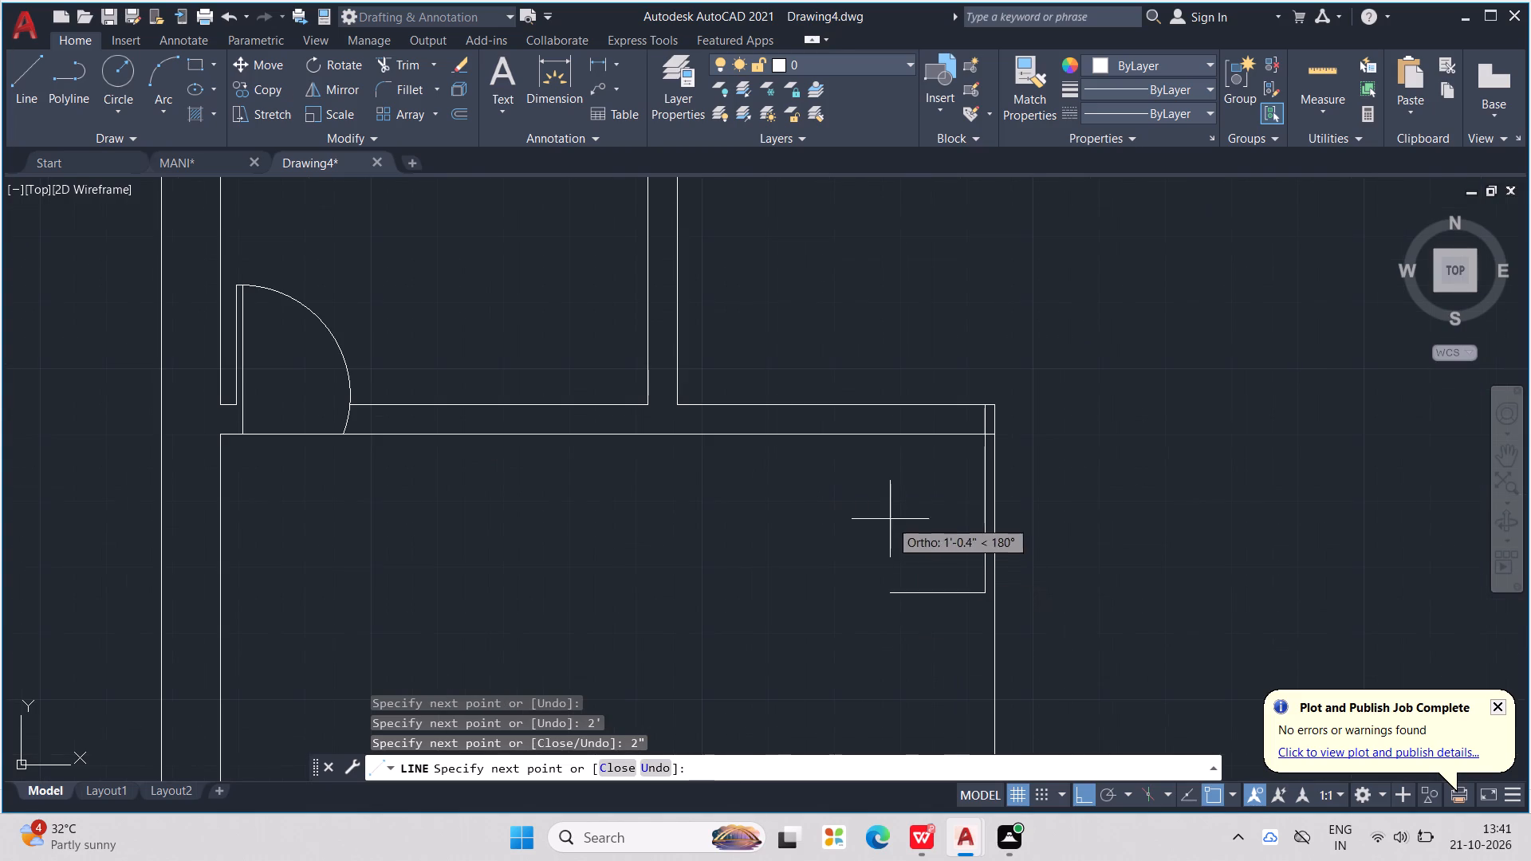
pyautogui.scroll(2, 957, 435)
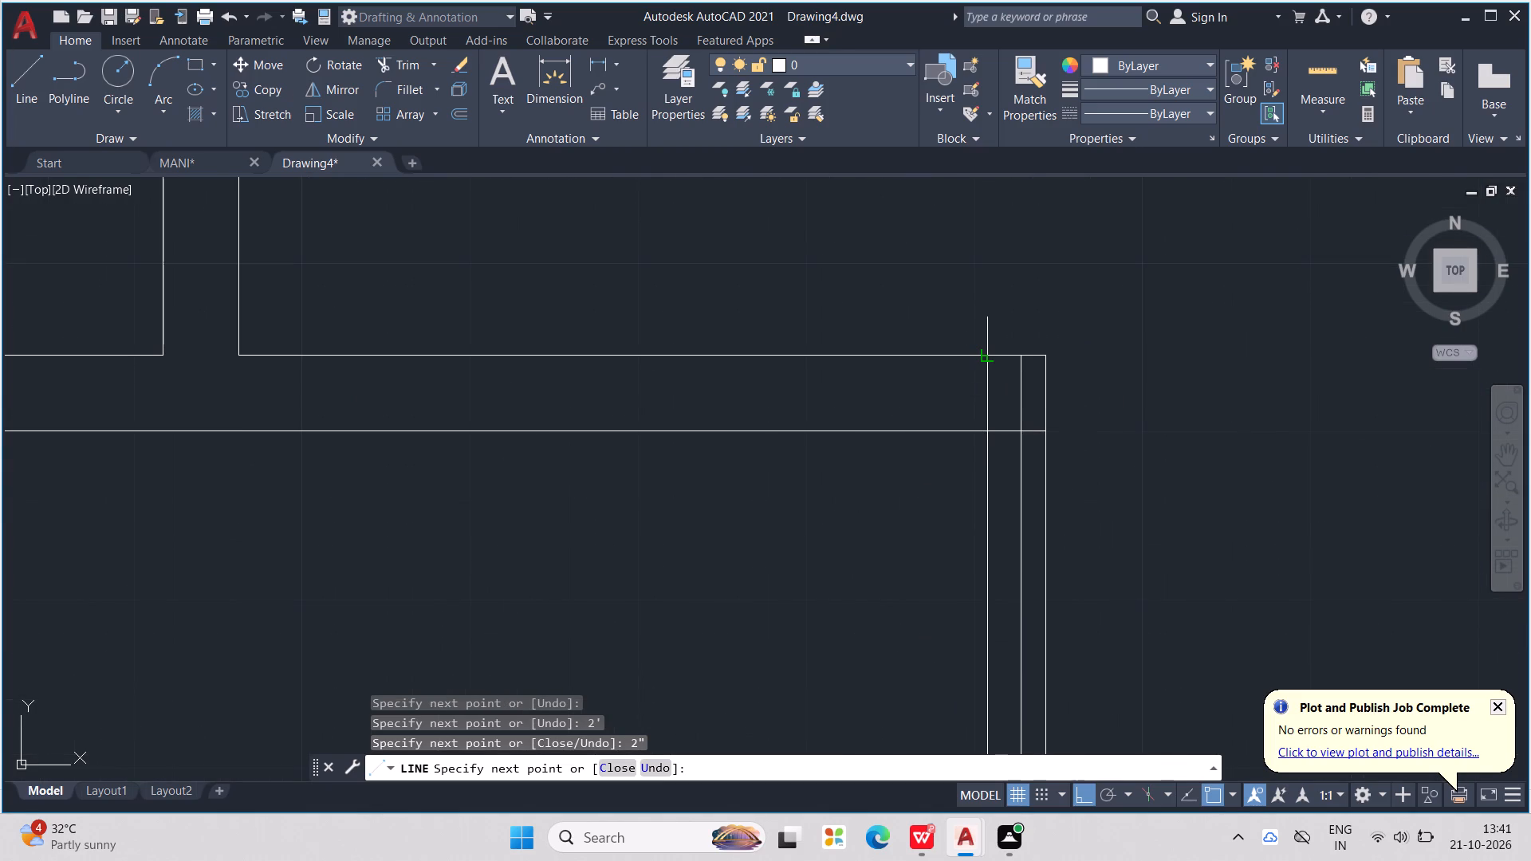
pyautogui.click(991, 356)
pyautogui.press('Escape')
pyautogui.press('Escape')
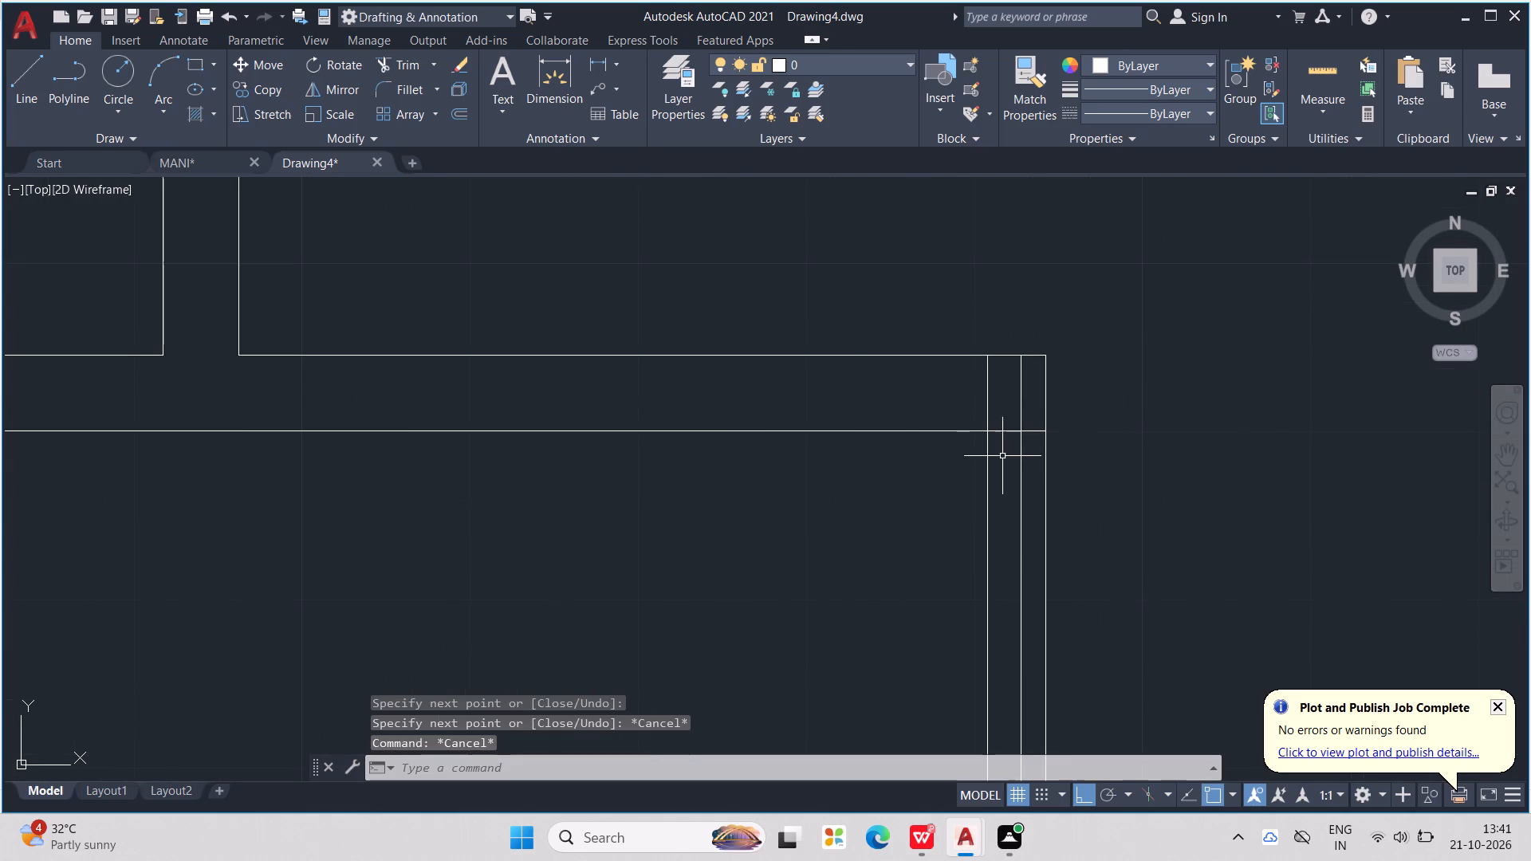
# Draw a vertical jamb line across the partition between the new door leaf and the vertical partition.
pyautogui.press('l')
pyautogui.press('Return')
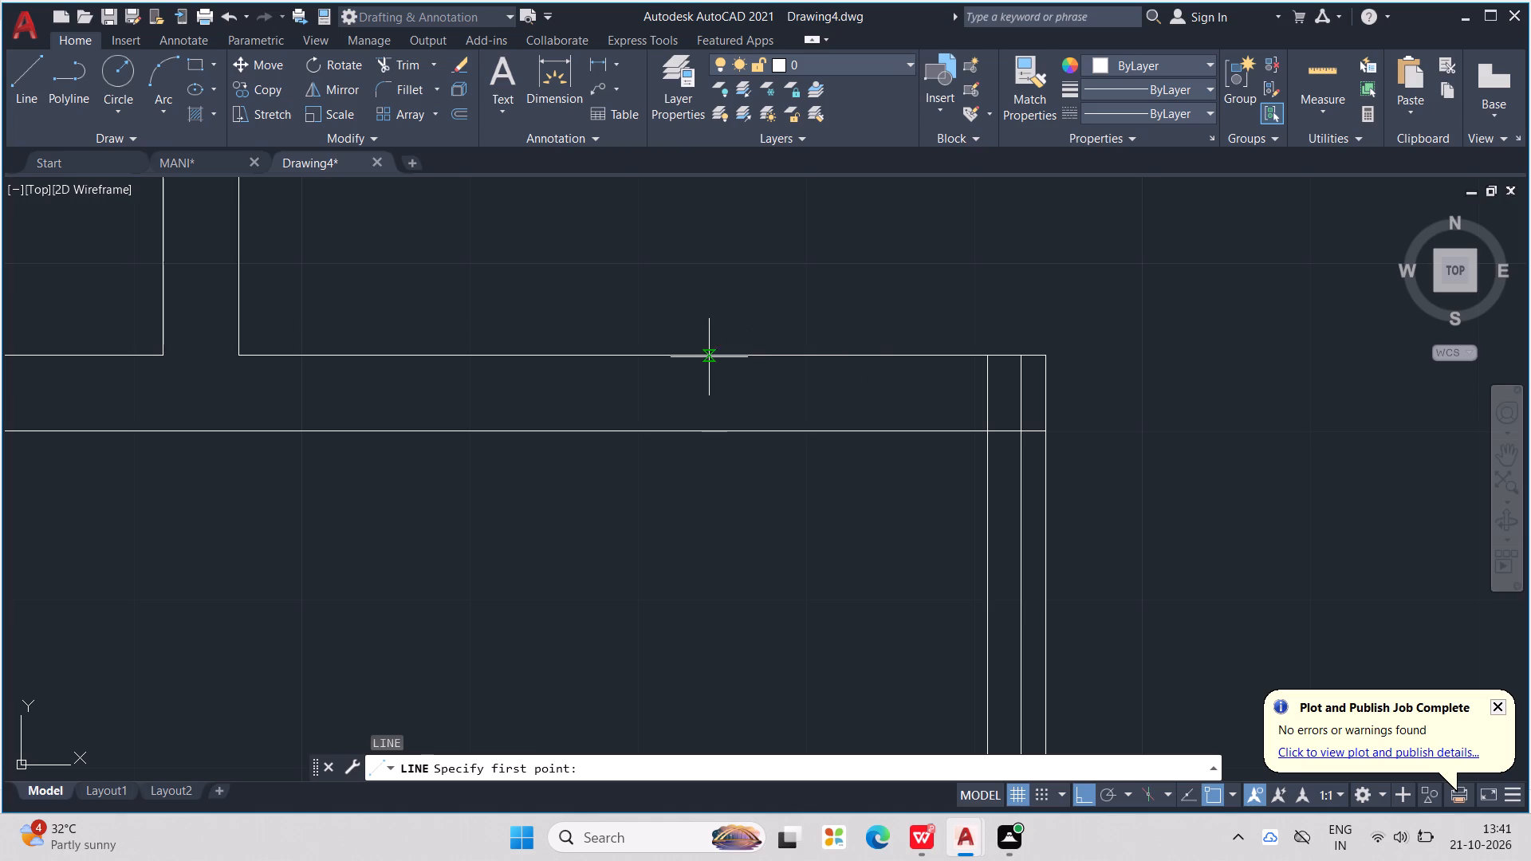
pyautogui.click(712, 351)
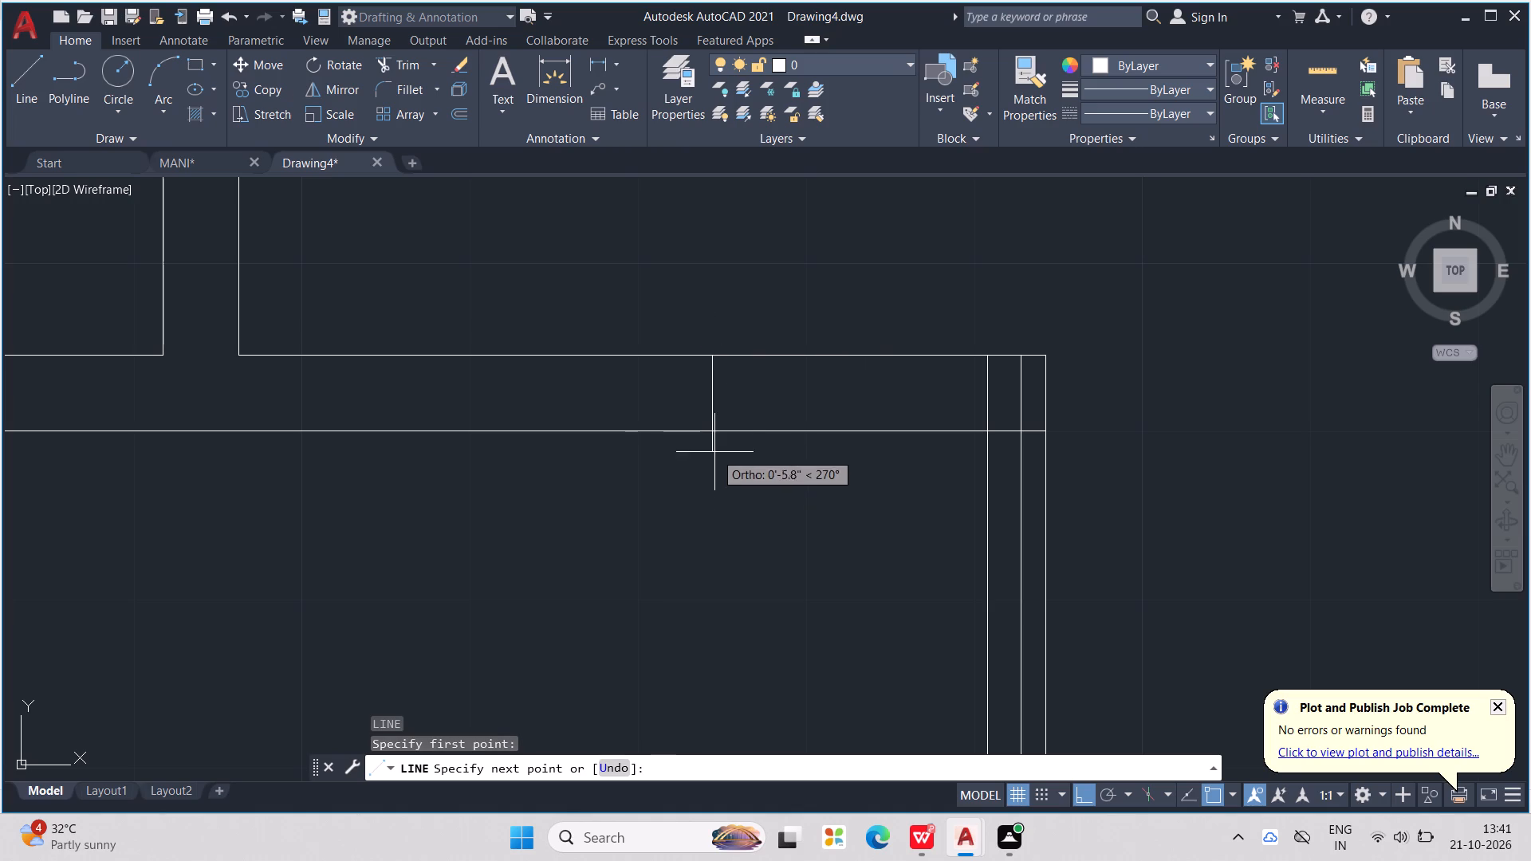
pyautogui.click(714, 436)
pyautogui.press('Escape')
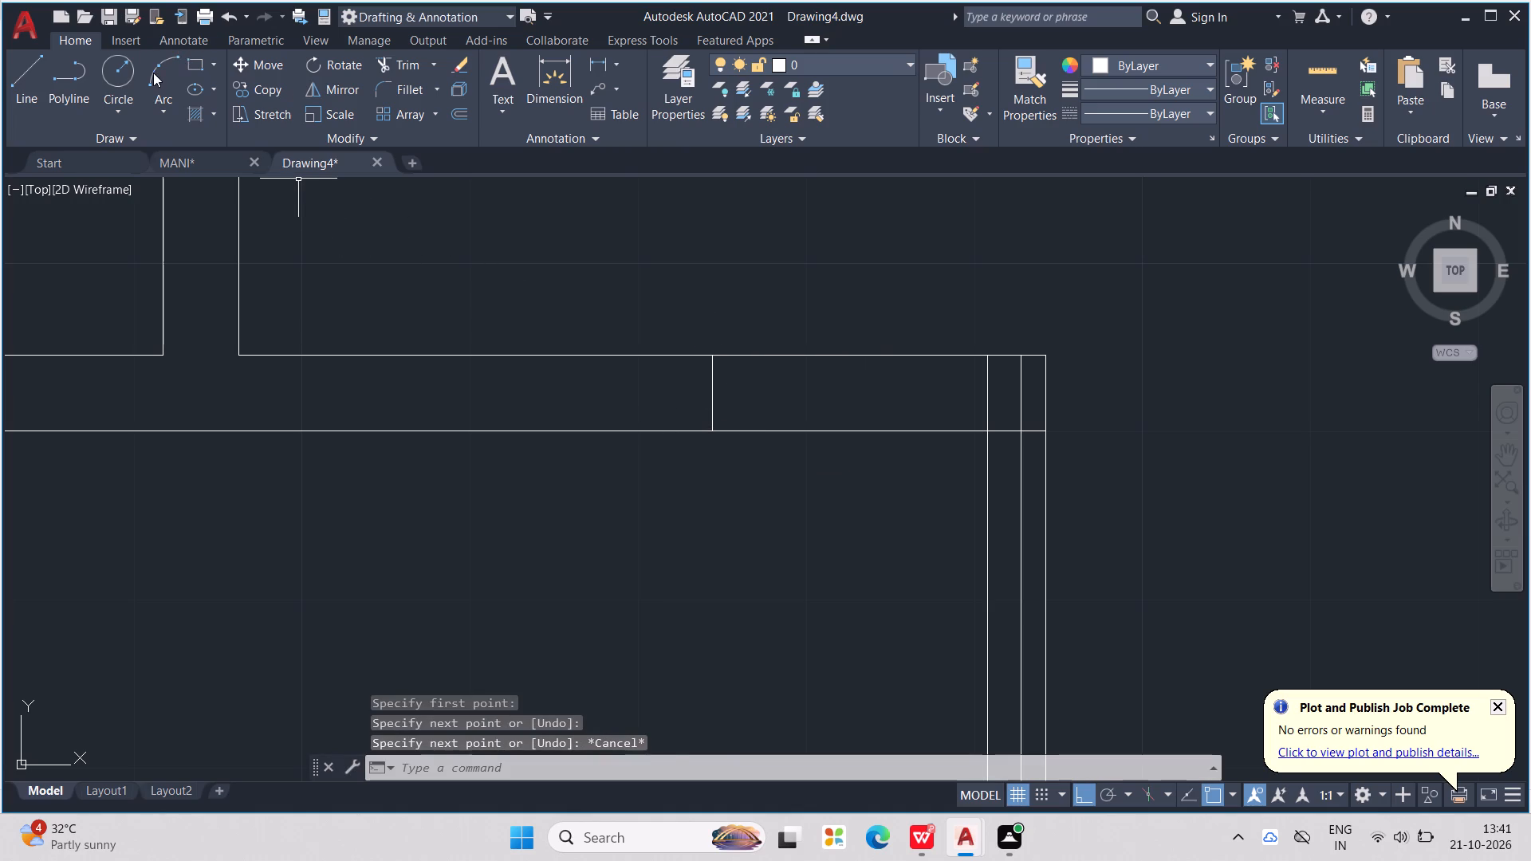
# Draw the door swing as a three-point arc from near the leaf's lower end to the top of the jamb line.
pyautogui.click(153, 73)
pyautogui.scroll(-2, 350, 226)
pyautogui.scroll(1, 597, 462)
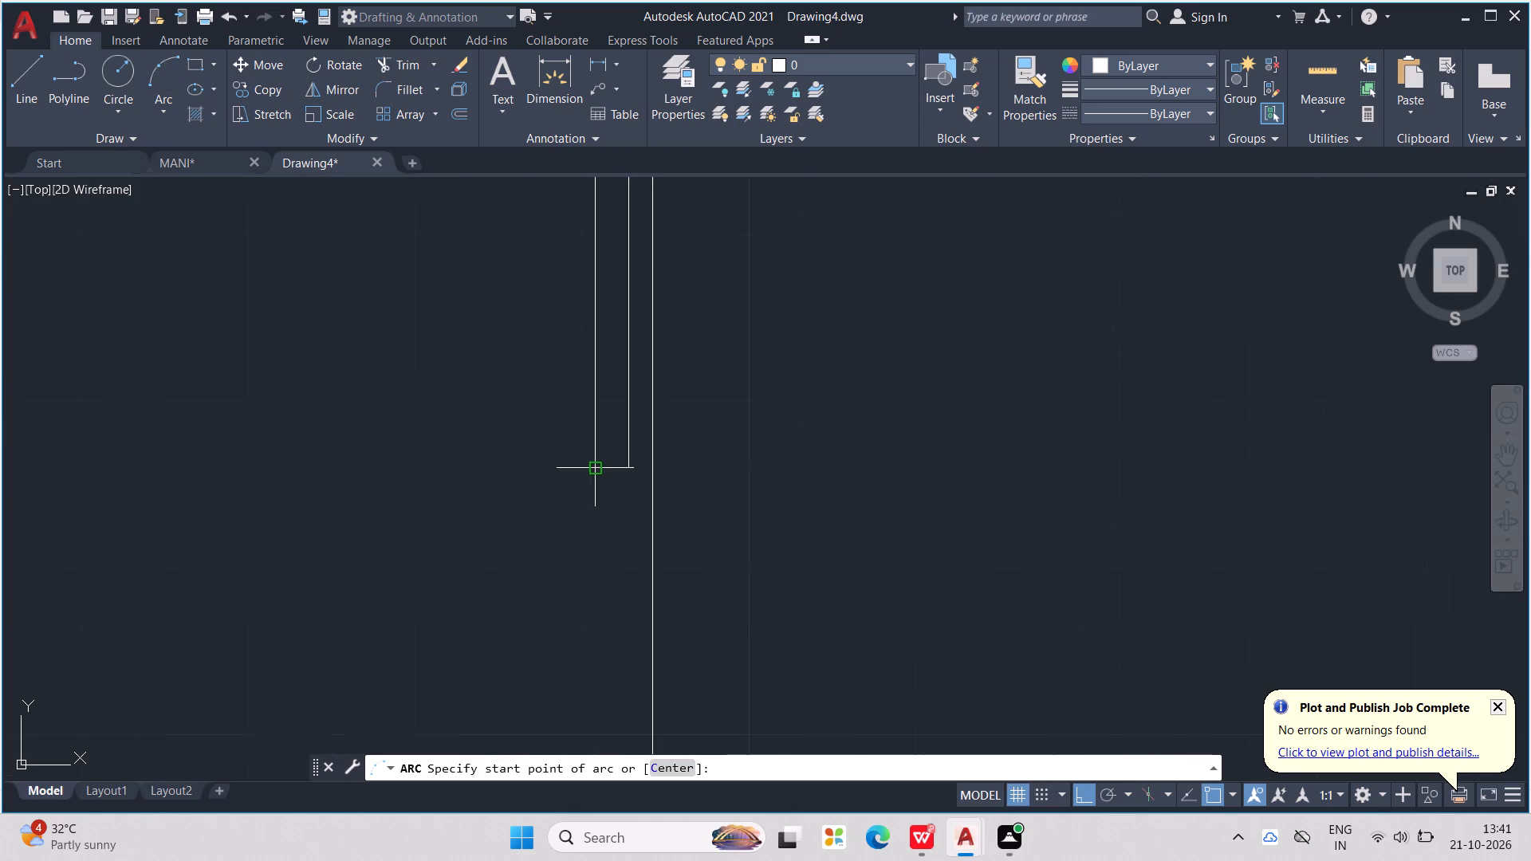
pyautogui.scroll(1, 597, 462)
pyautogui.click(632, 419)
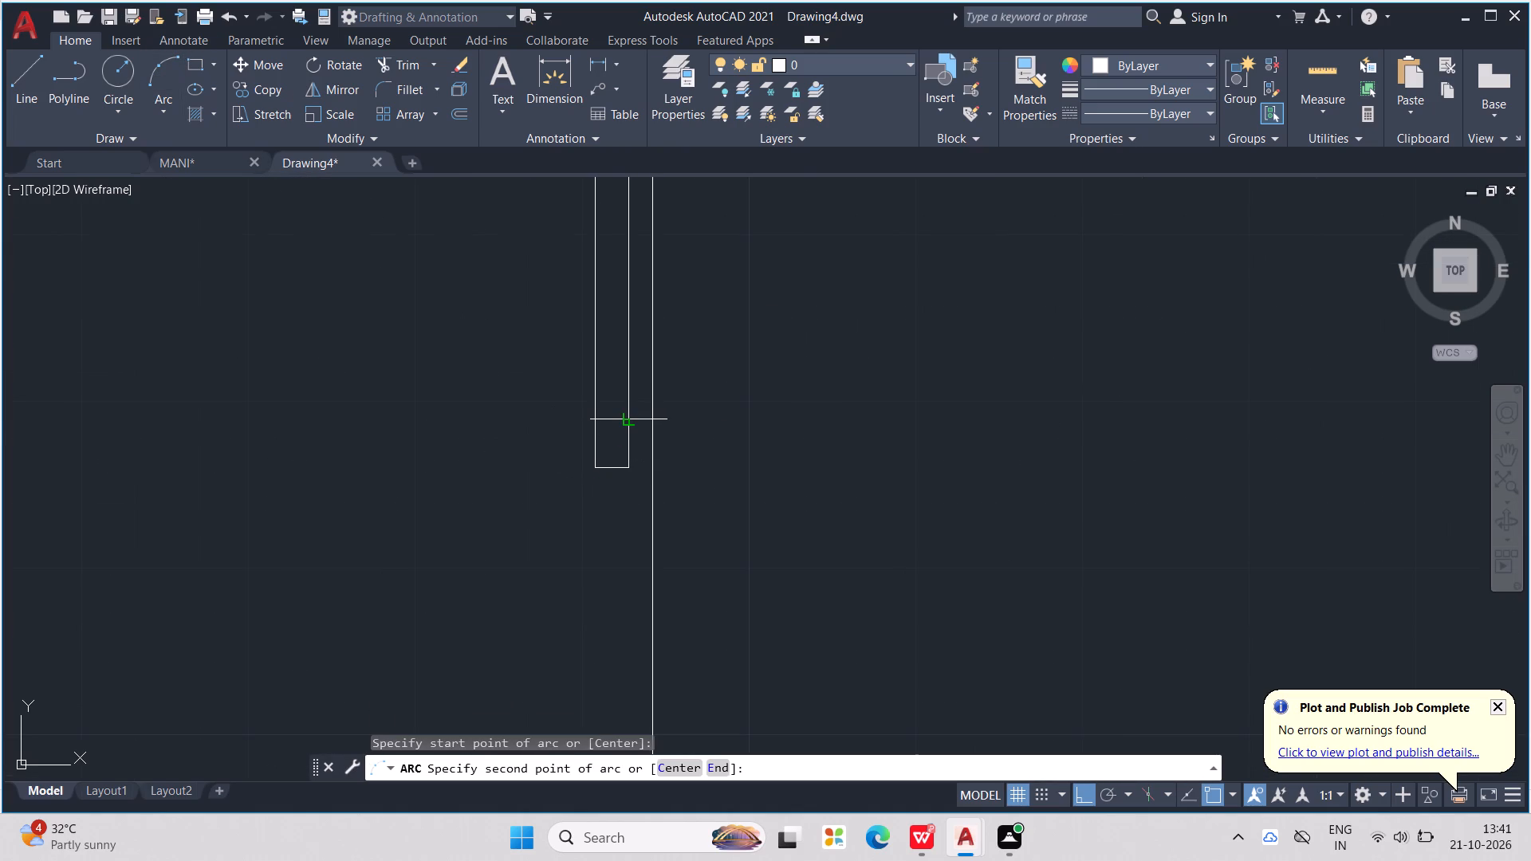
pyautogui.click(599, 422)
pyautogui.moveTo(596, 420); pyautogui.dragTo(774, 647, button='middle')
pyautogui.scroll(-1, 686, 509)
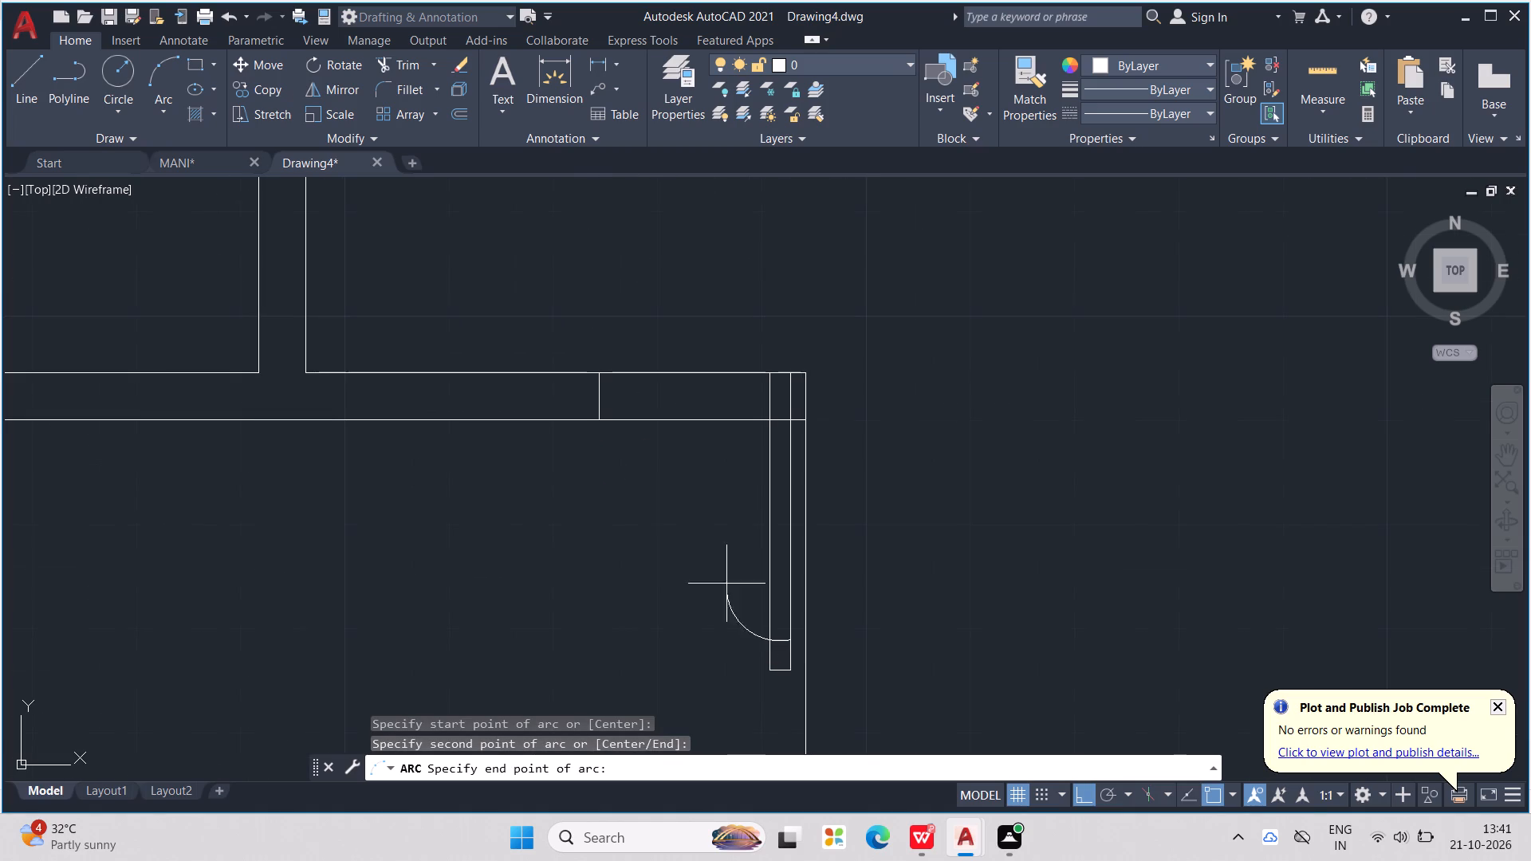
pyautogui.scroll(2, 592, 415)
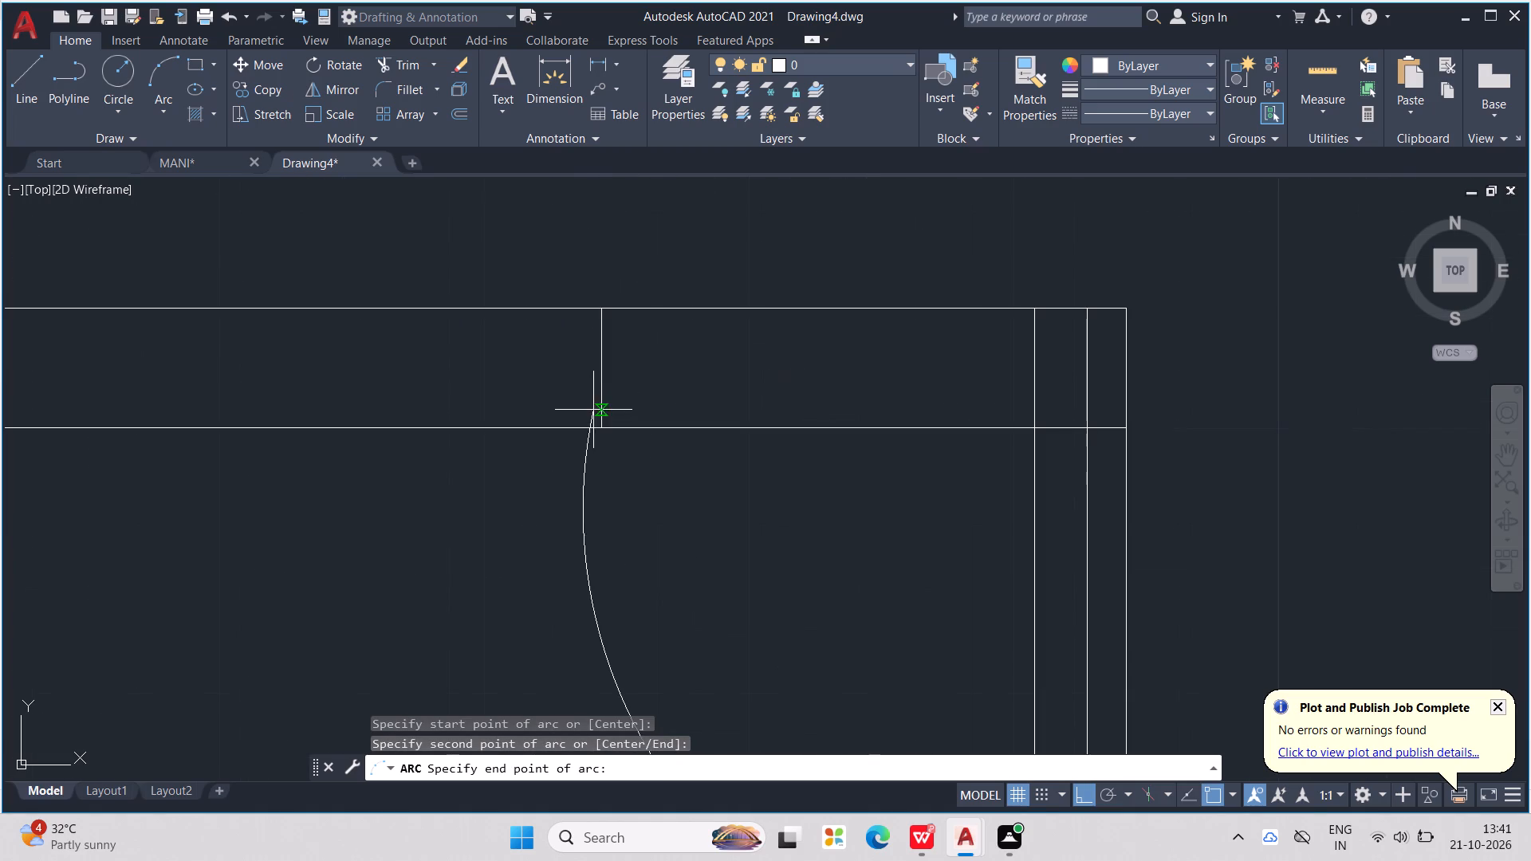
pyautogui.click(601, 313)
pyautogui.scroll(-2, 601, 312)
pyautogui.press('Escape')
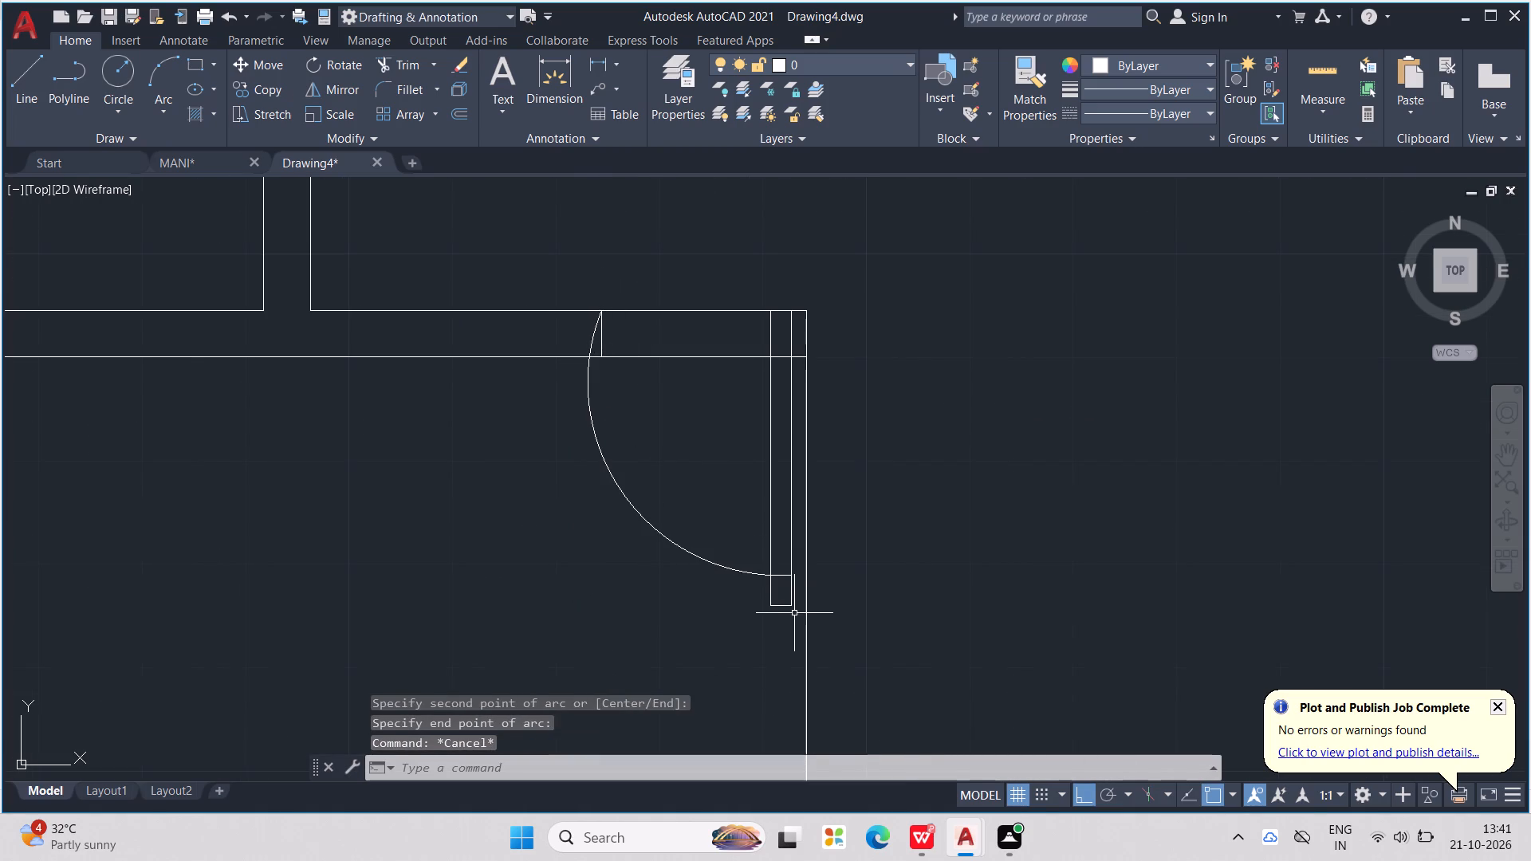
pyautogui.press('Escape')
pyautogui.press('Escape')
# Trim the parts of the door leaf outline that project below the swing arc.
pyautogui.press('t')
pyautogui.press('r')
pyautogui.press('Return')
pyautogui.scroll(2, 765, 601)
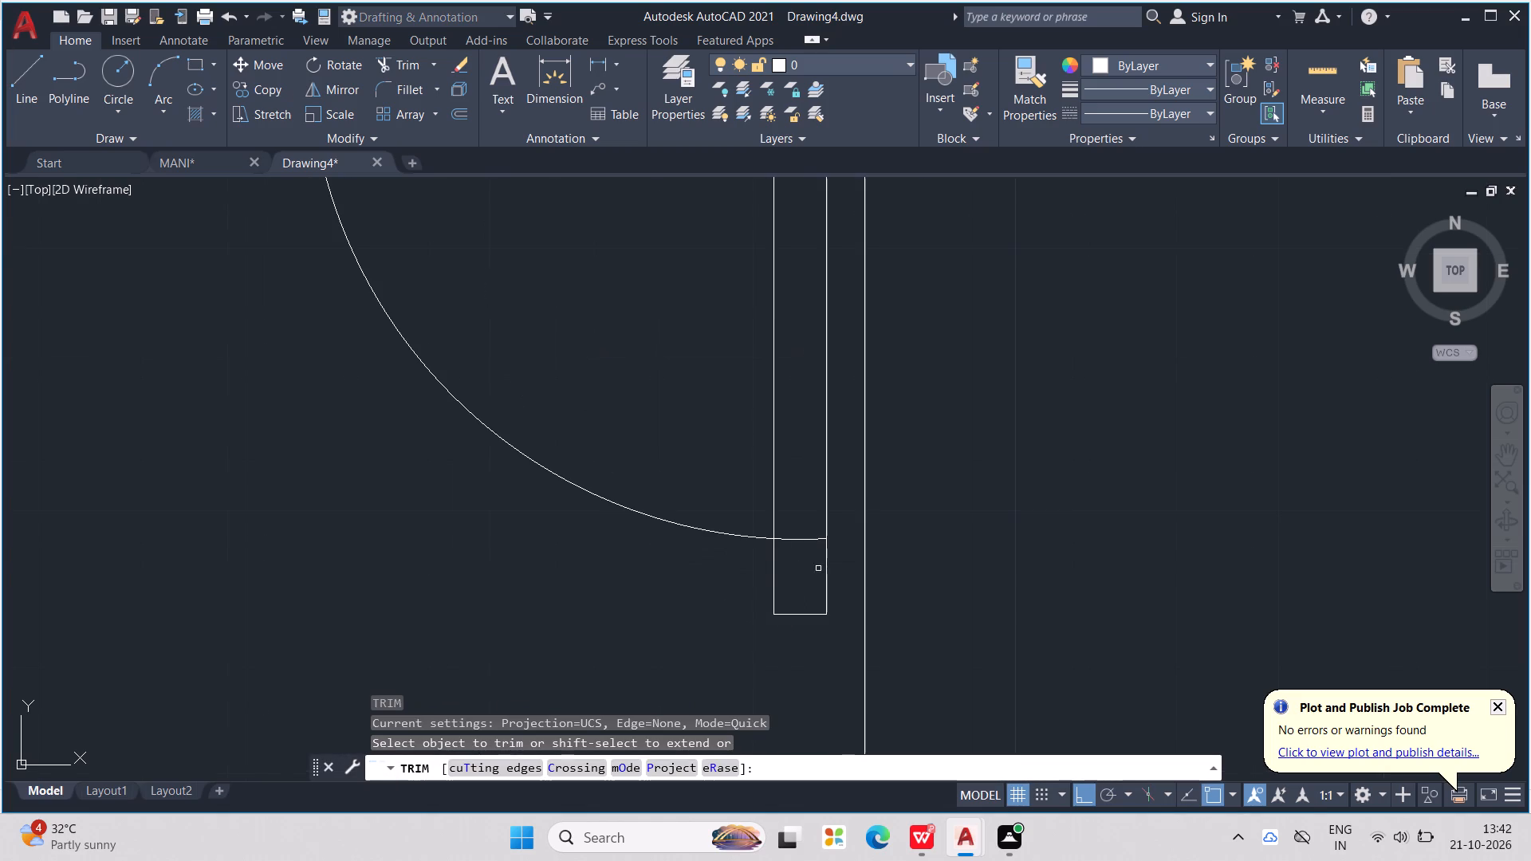
pyautogui.moveTo(832, 568); pyautogui.dragTo(732, 590)
pyautogui.moveTo(780, 582); pyautogui.dragTo(794, 627)
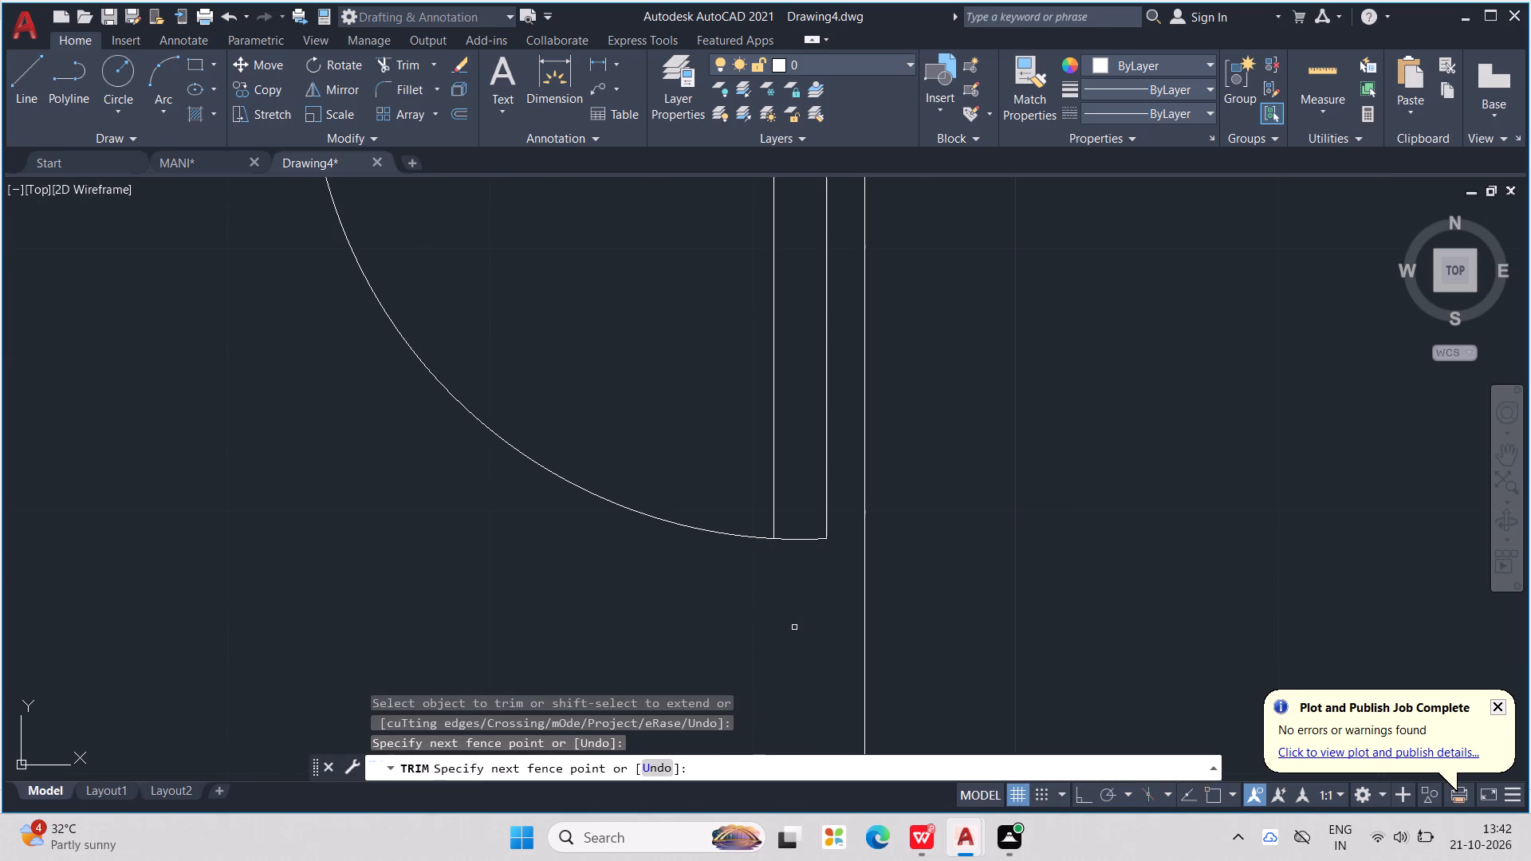
# Trim both partition lines across the doorway, plus the jamb line and the lower partition line's stub beyond the arc.
pyautogui.scroll(-3, 797, 592)
pyautogui.moveTo(698, 385); pyautogui.dragTo(728, 468)
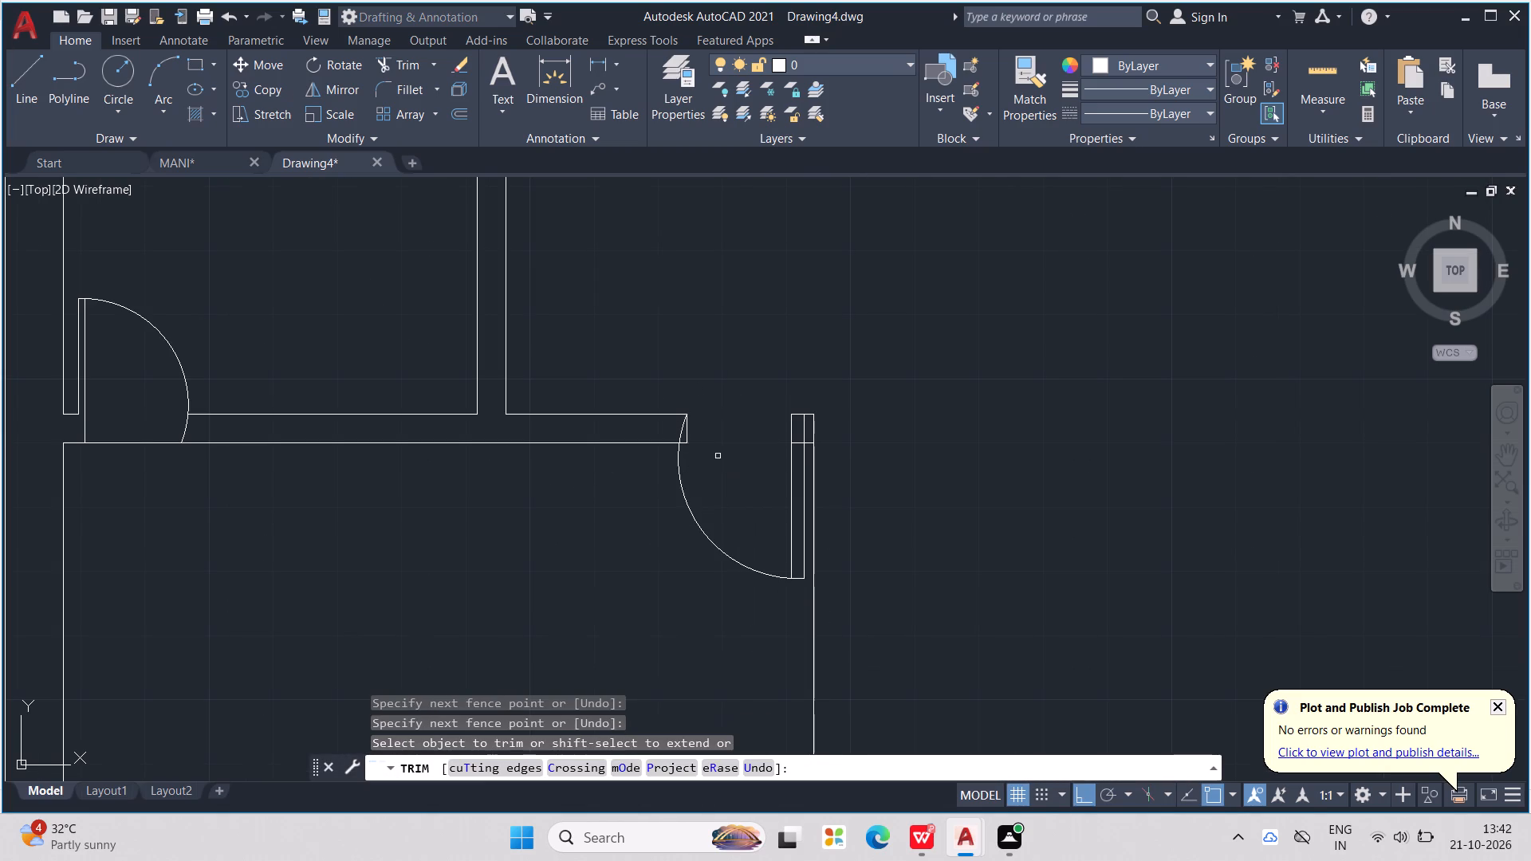
pyautogui.scroll(4, 702, 439)
pyautogui.moveTo(675, 395); pyautogui.dragTo(672, 480)
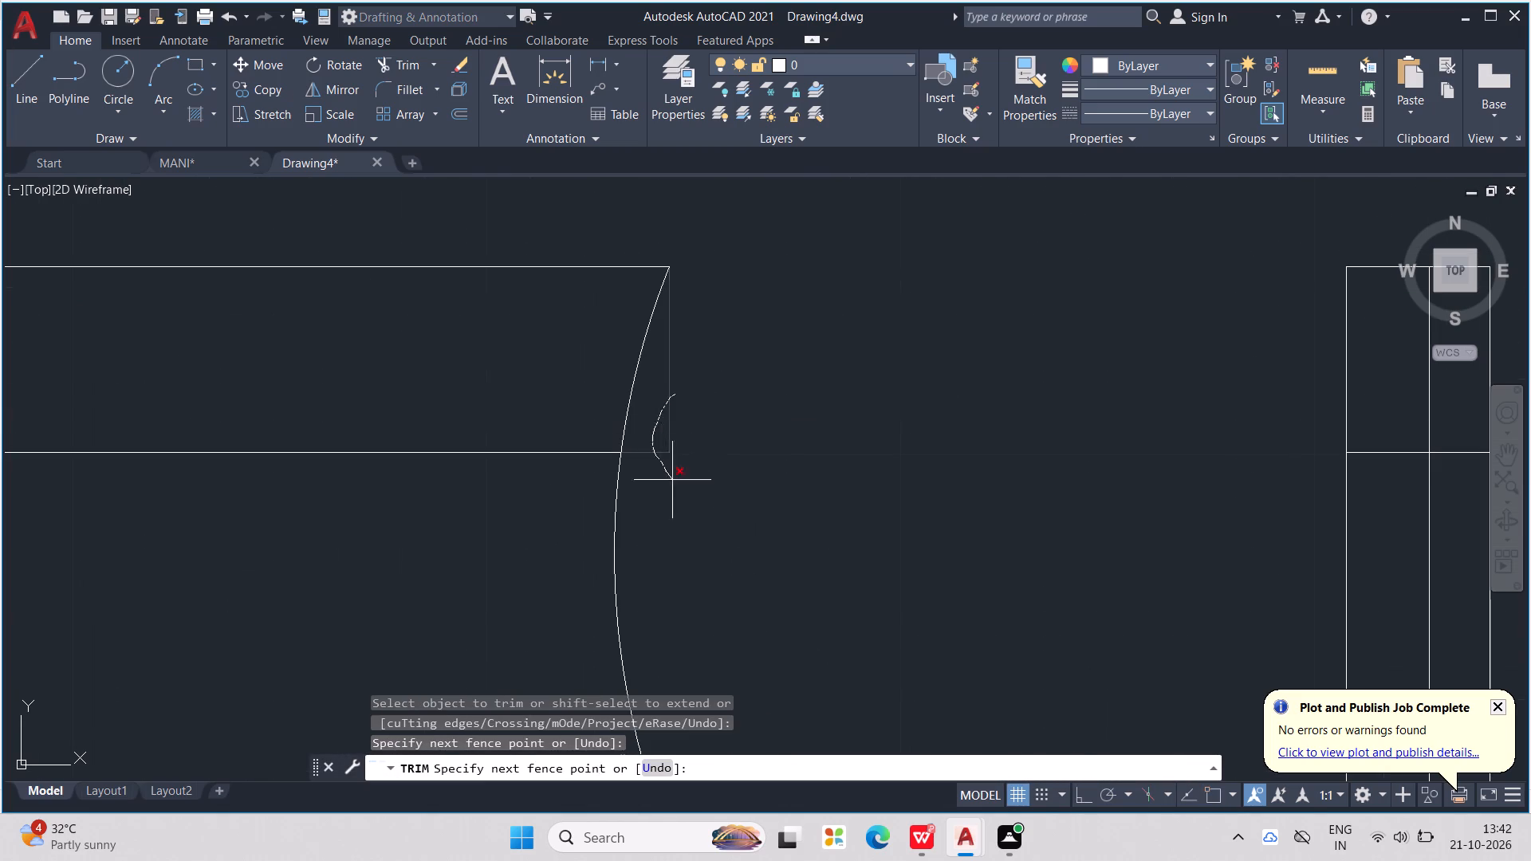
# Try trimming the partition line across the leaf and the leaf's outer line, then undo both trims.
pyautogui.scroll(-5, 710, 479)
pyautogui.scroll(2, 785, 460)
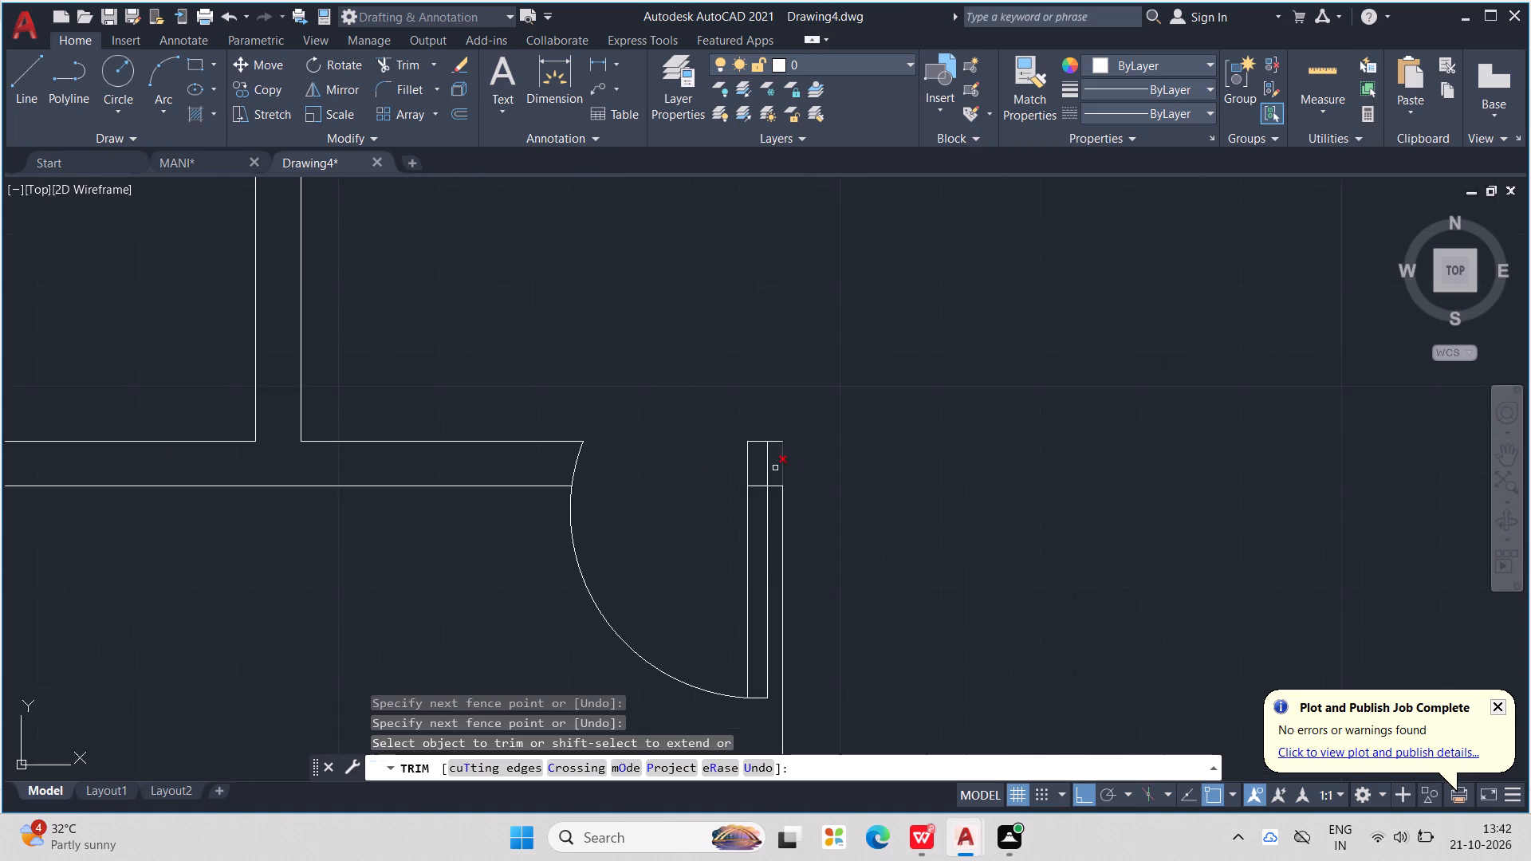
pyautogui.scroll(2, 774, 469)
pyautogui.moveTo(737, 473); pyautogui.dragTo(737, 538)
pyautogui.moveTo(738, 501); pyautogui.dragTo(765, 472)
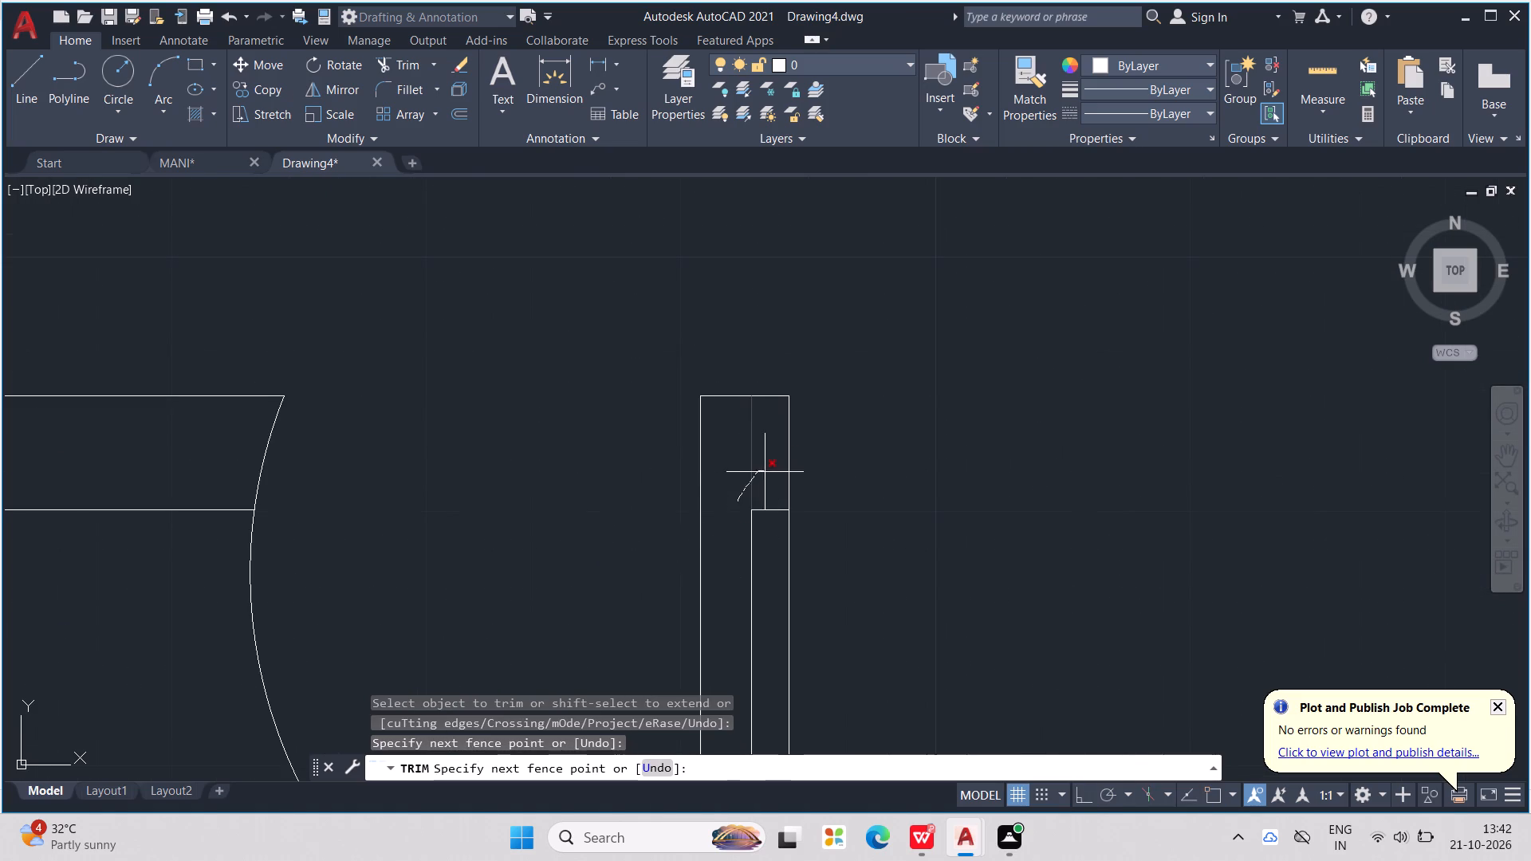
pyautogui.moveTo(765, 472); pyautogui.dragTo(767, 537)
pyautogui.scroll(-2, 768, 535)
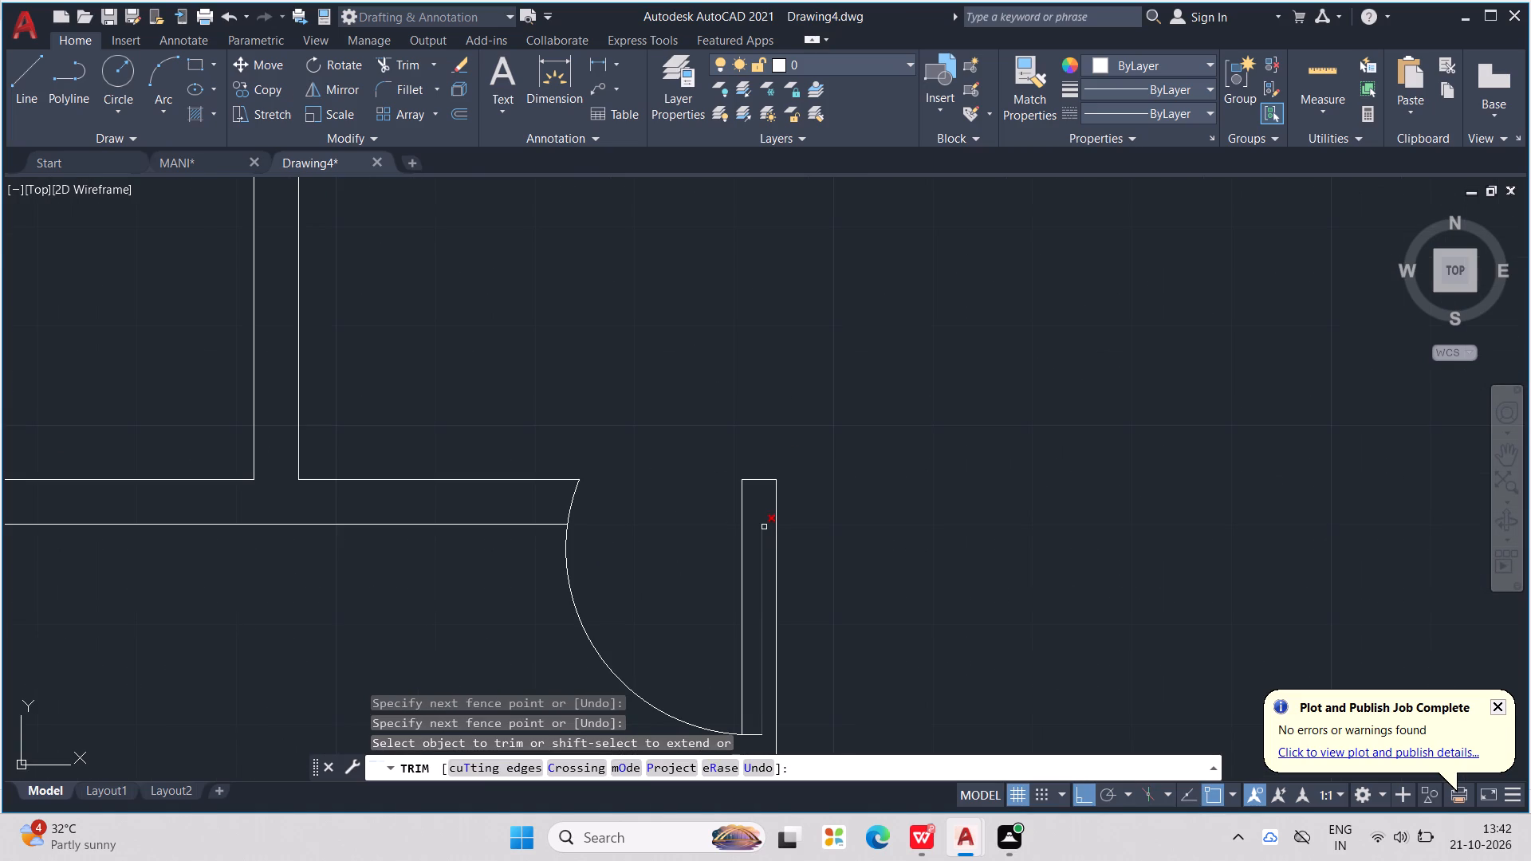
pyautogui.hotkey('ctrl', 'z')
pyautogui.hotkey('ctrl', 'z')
# Trim the leaf's outer line within the partition's thickness and the lower partition line between the two leaf lines.
pyautogui.scroll(-3, 730, 453)
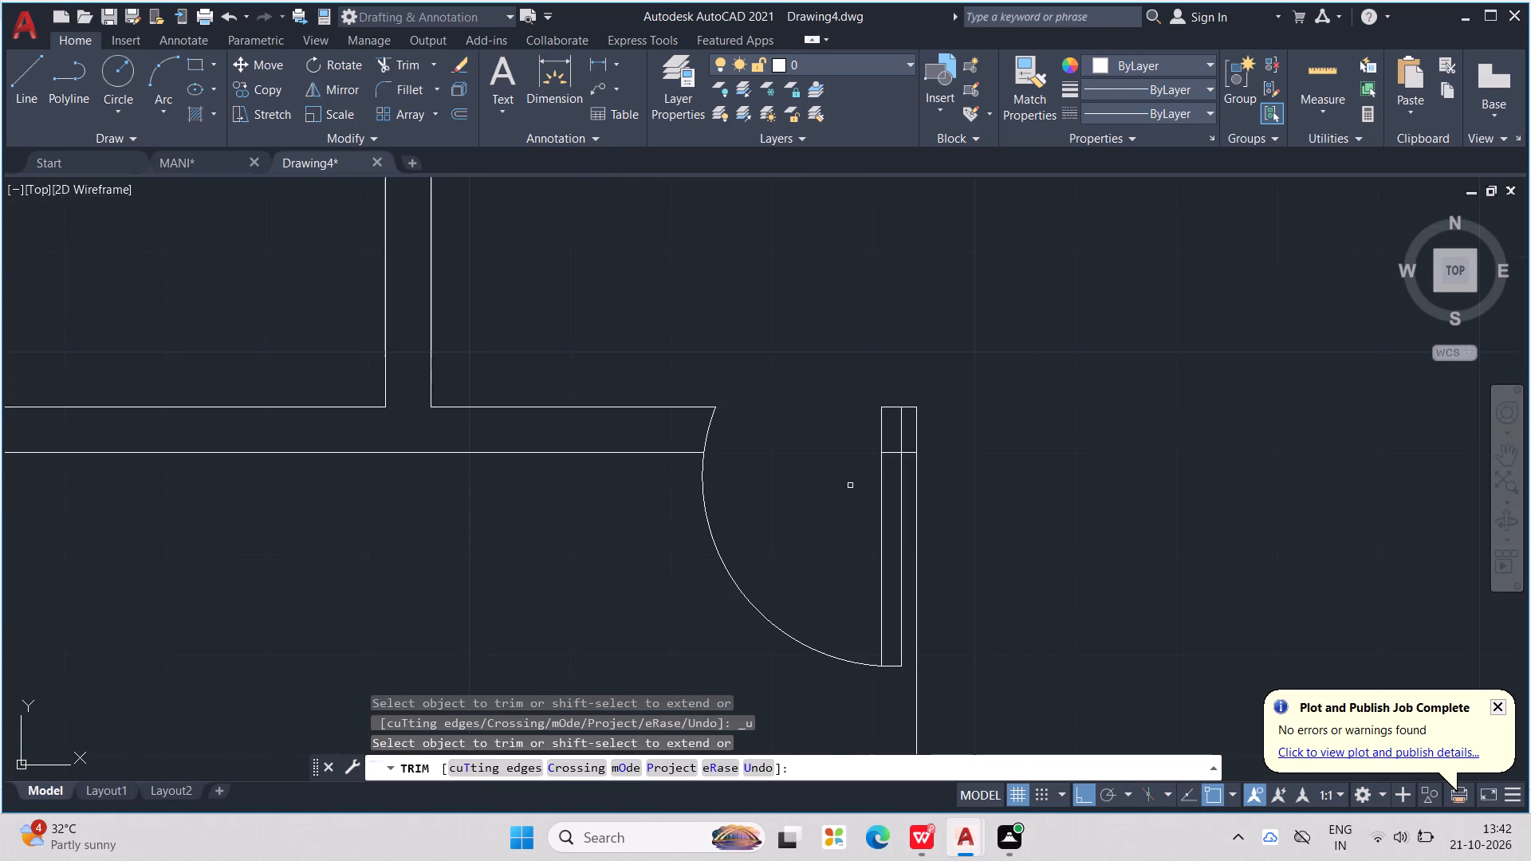
pyautogui.scroll(2, 853, 485)
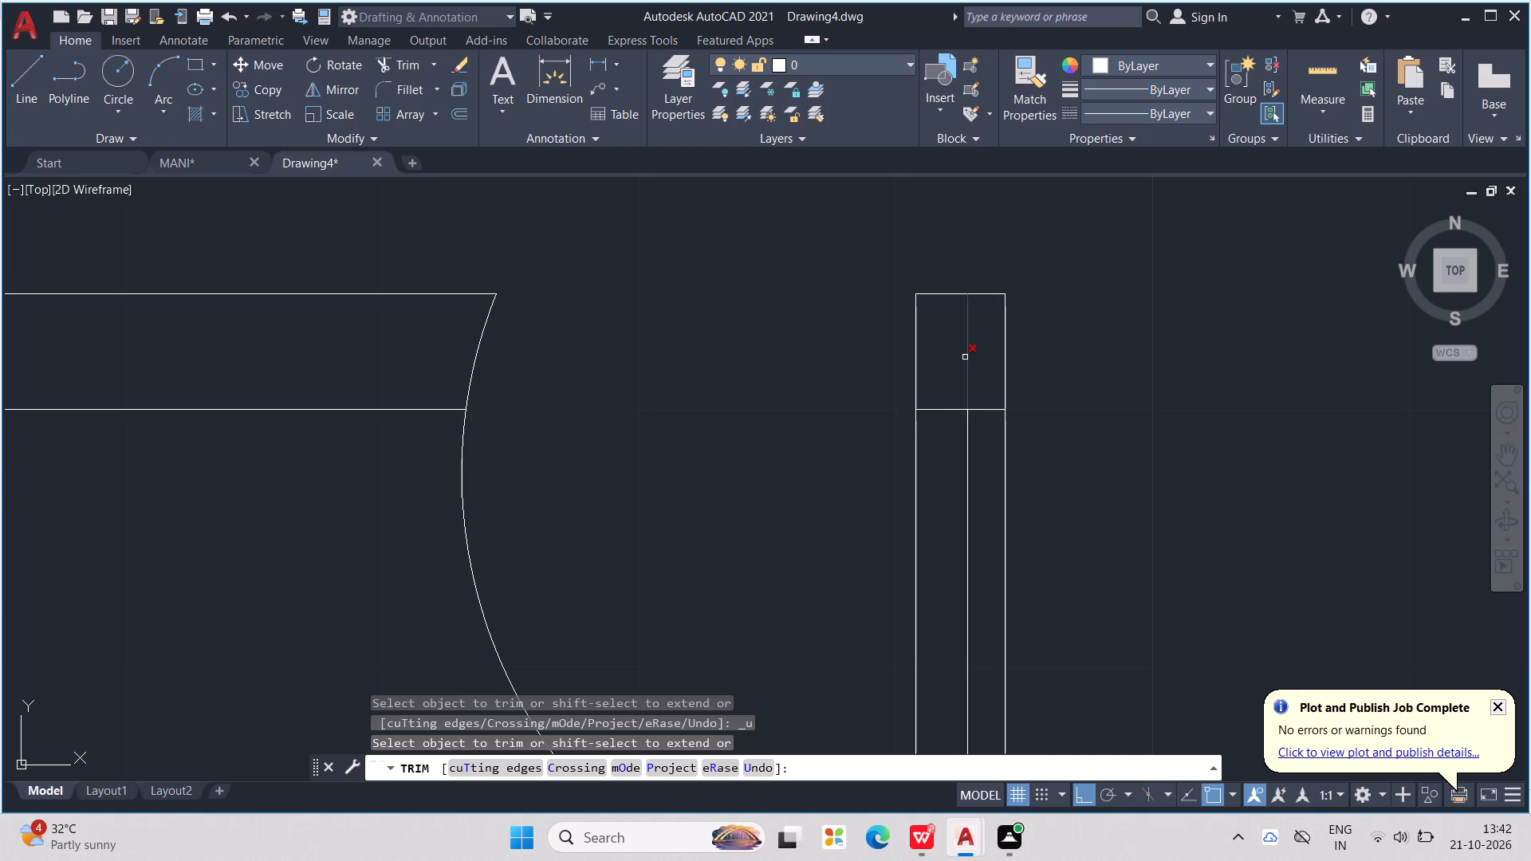
pyautogui.click(965, 356)
pyautogui.click(943, 412)
pyautogui.scroll(-2, 943, 408)
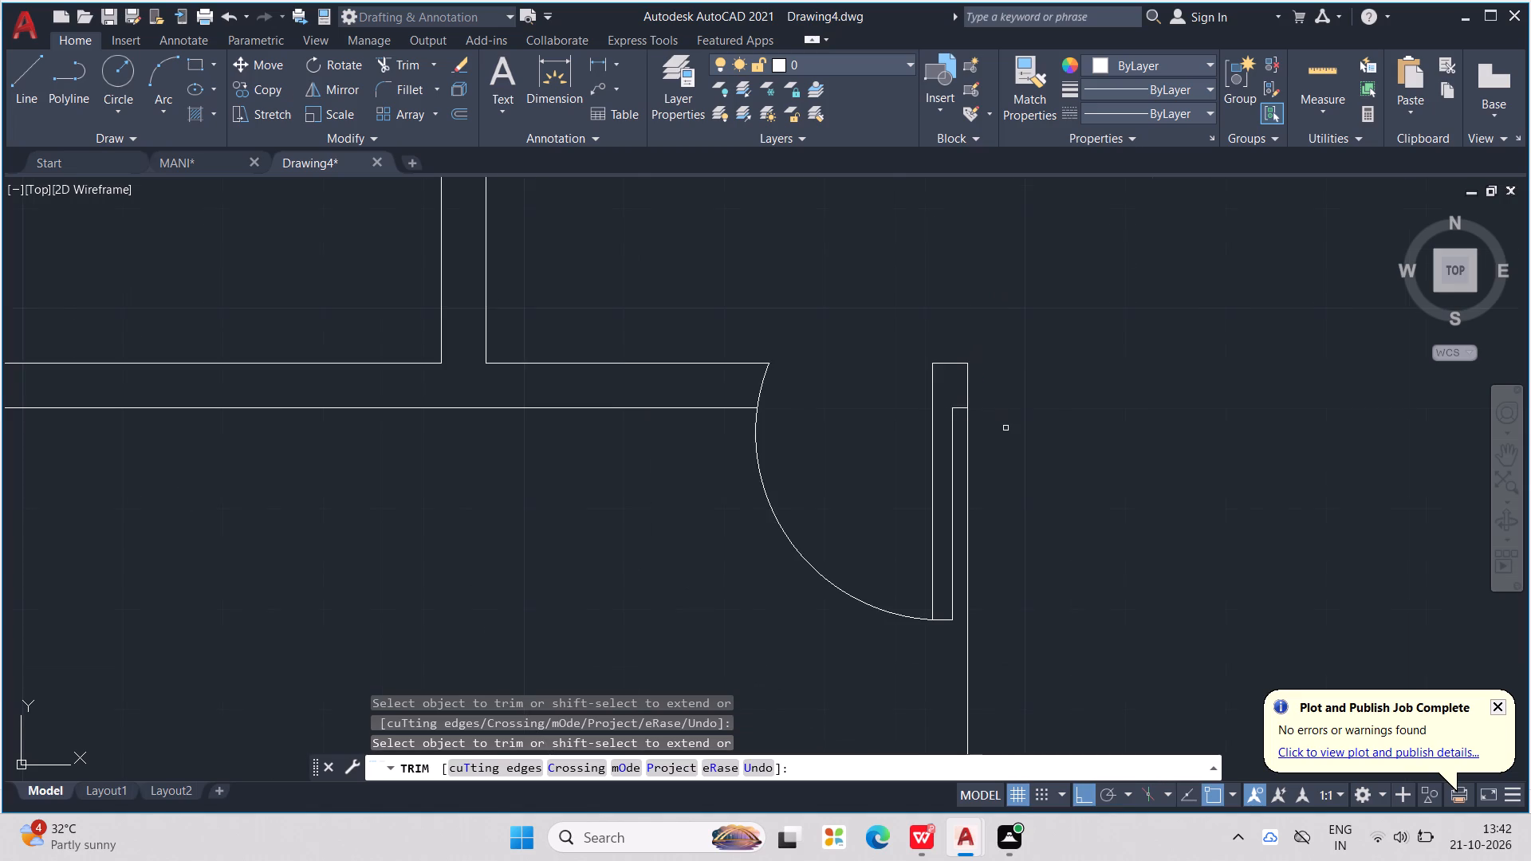
pyautogui.scroll(-5, 1006, 428)
pyautogui.moveTo(1089, 494); pyautogui.dragTo(966, 413, button='middle')
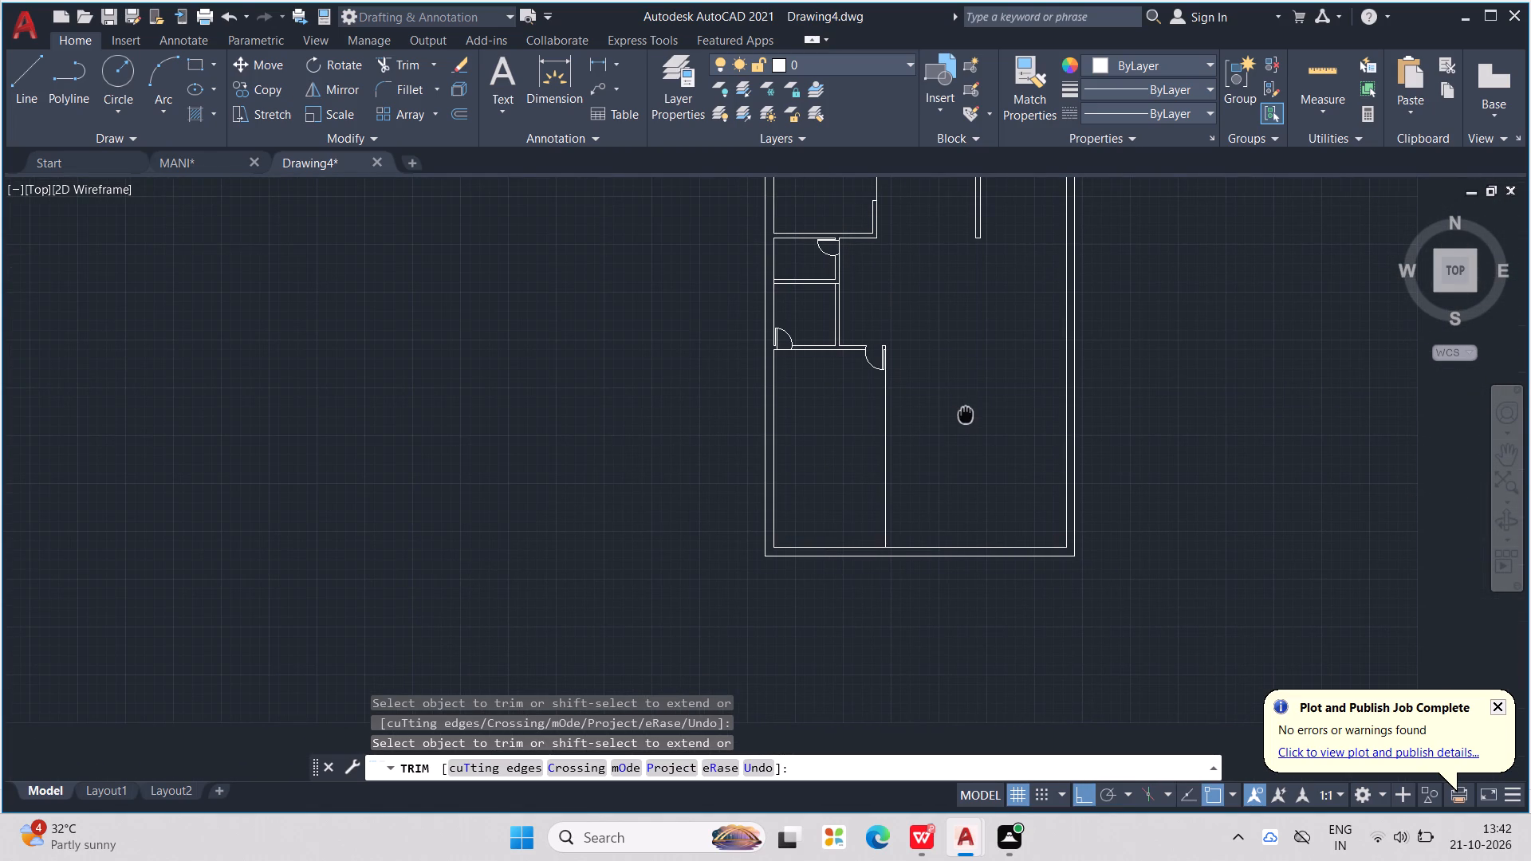
pyautogui.moveTo(966, 413); pyautogui.dragTo(966, 423, button='middle')
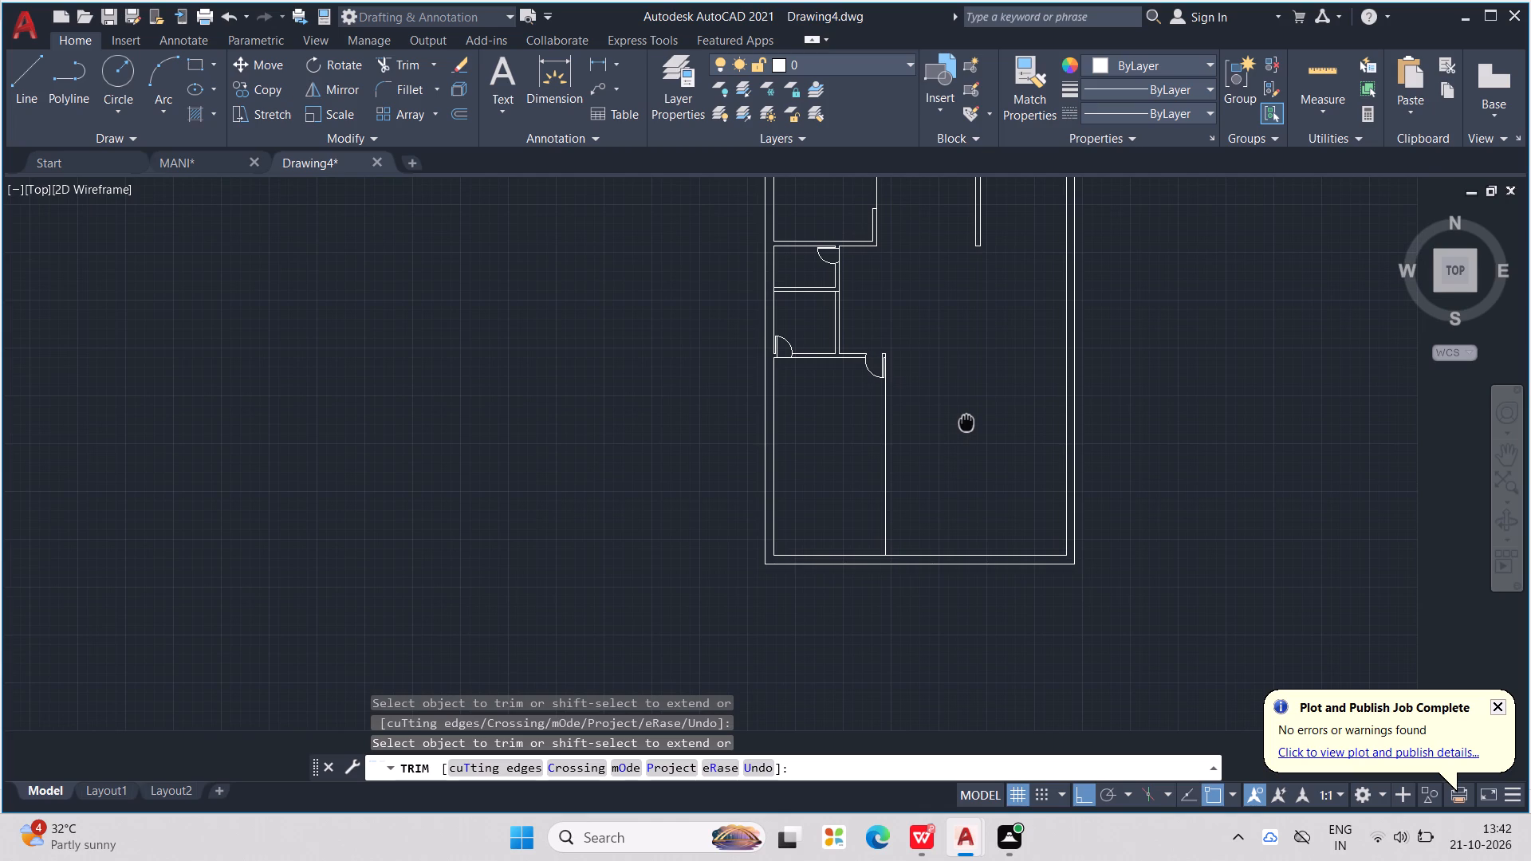
# Offset the vertical partition line of the lower-left room 4.5" toward the room's interior.
pyautogui.moveTo(966, 423); pyautogui.dragTo(1046, 523, button='middle')
pyautogui.press('Escape')
pyautogui.press('Escape')
pyautogui.press('Escape')
pyautogui.press('Escape')
pyautogui.press('Escape')
pyautogui.write('OFF')
pyautogui.press('Return')
pyautogui.write('4.5"')
pyautogui.press('Return')
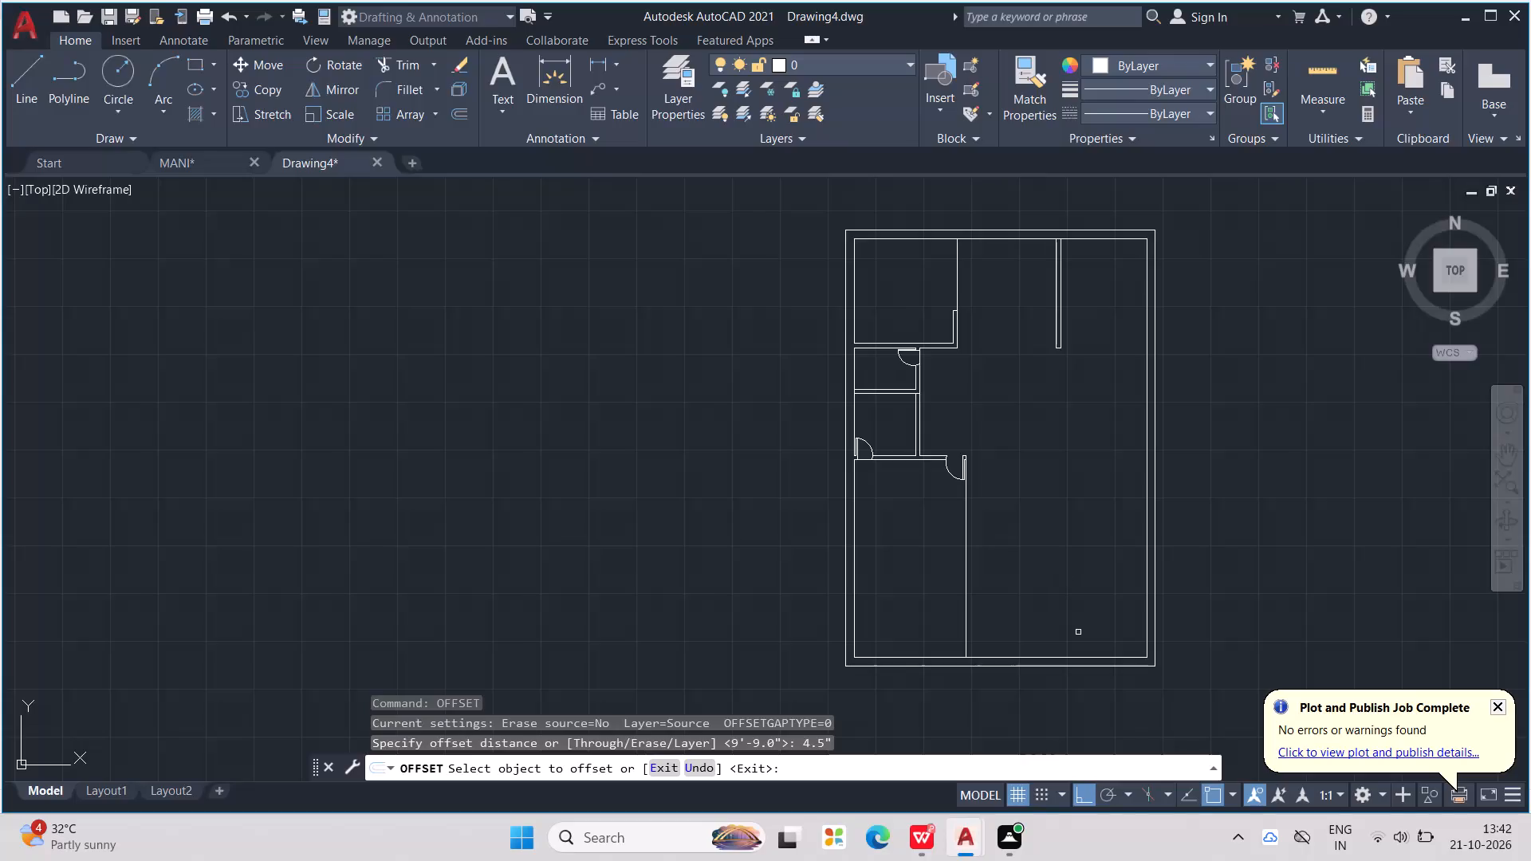
pyautogui.click(966, 569)
pyautogui.click(953, 569)
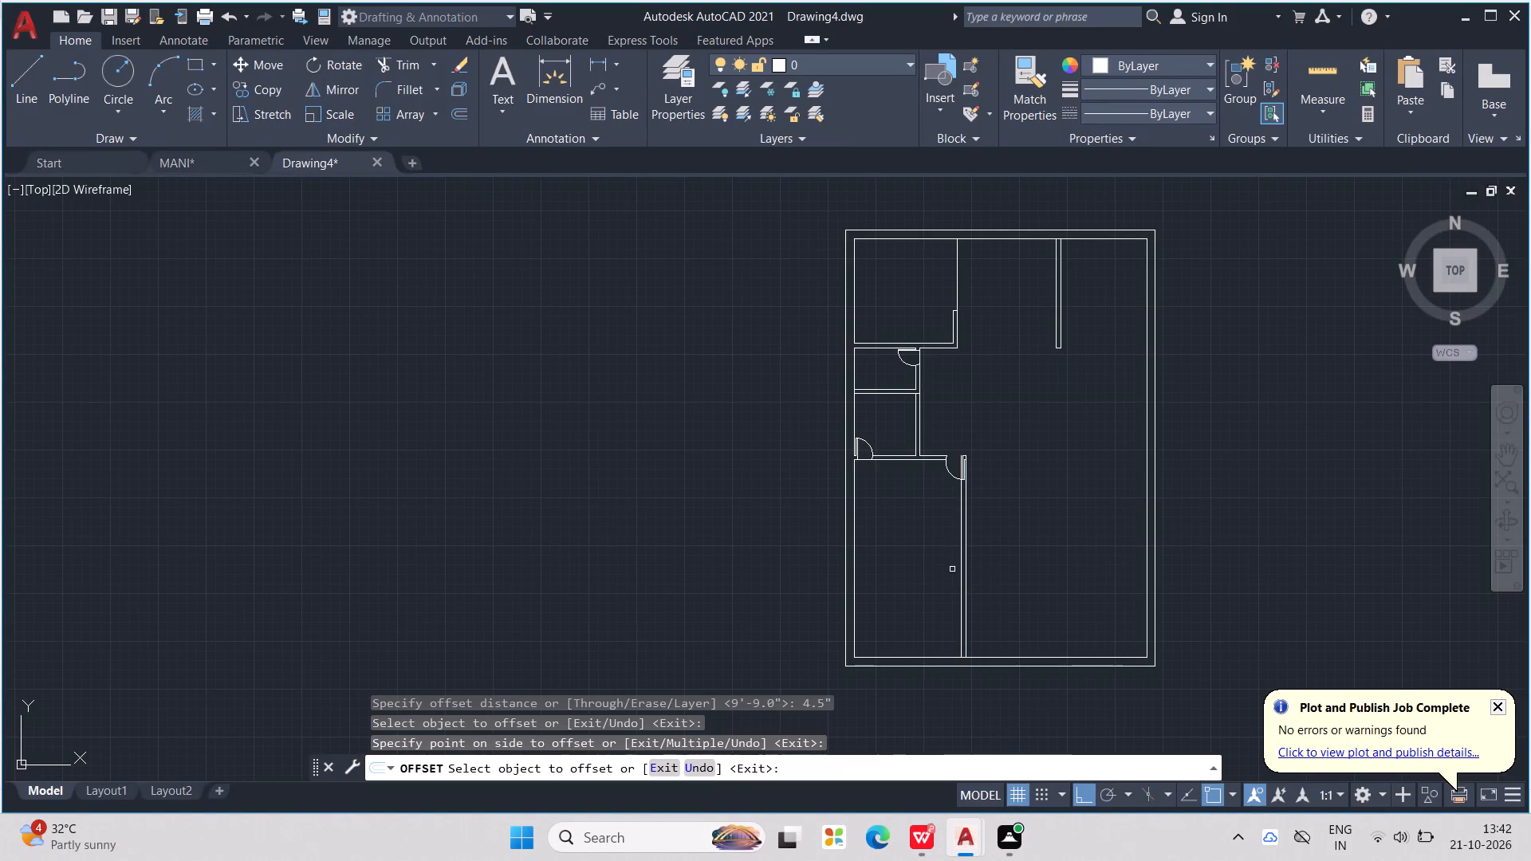
# Erase the door leaf outline and swing arc at the lower-left room's upper-right corner.
pyautogui.scroll(4, 952, 560)
pyautogui.moveTo(950, 529); pyautogui.dragTo(943, 820, button='middle')
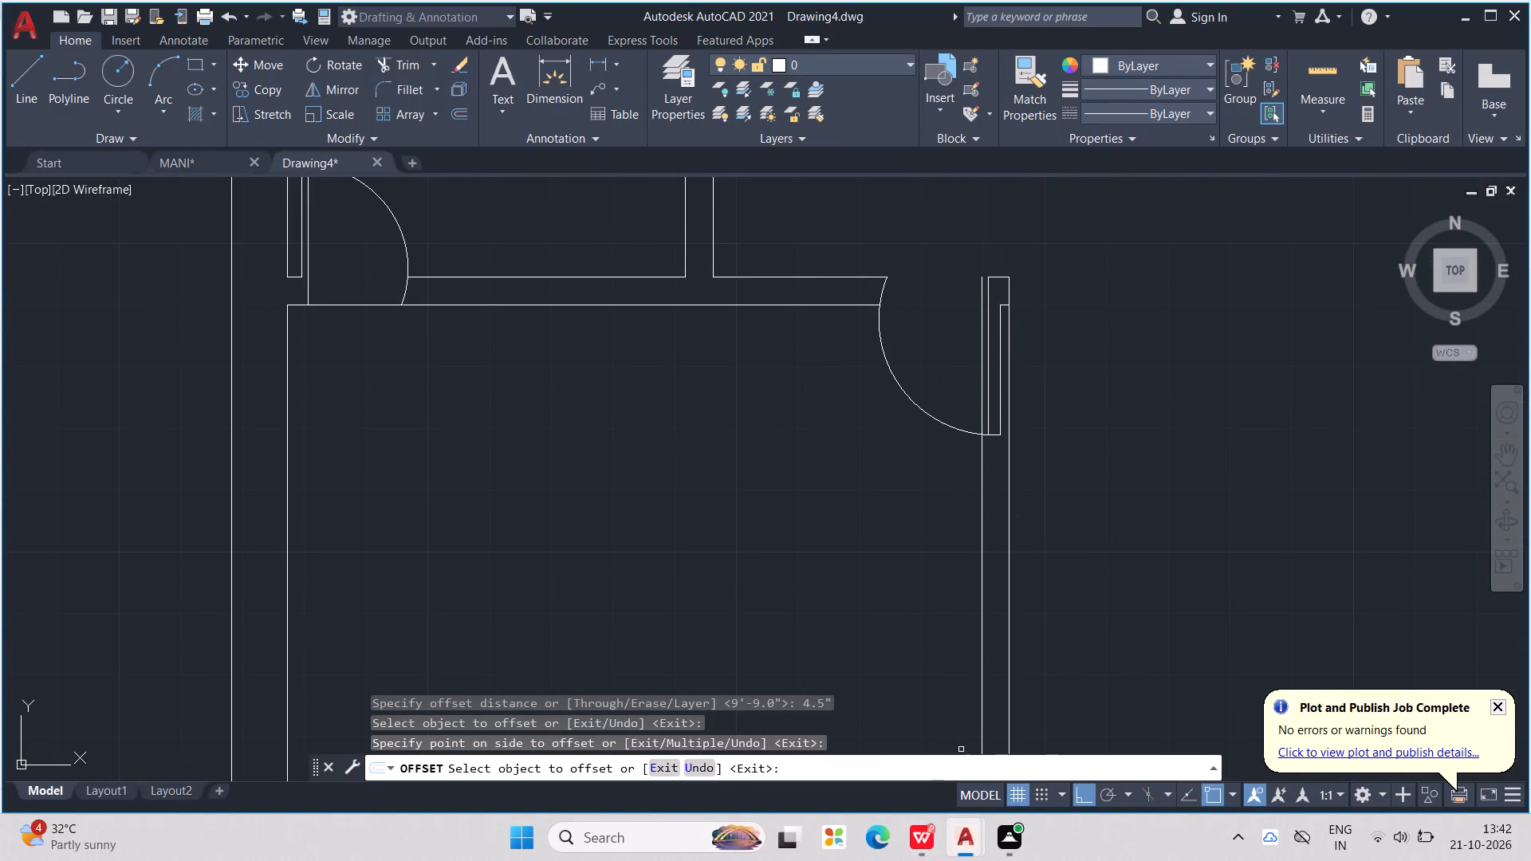
pyautogui.press('Escape')
pyautogui.press('Escape')
pyautogui.press('Escape')
pyautogui.moveTo(852, 258); pyautogui.dragTo(1095, 354)
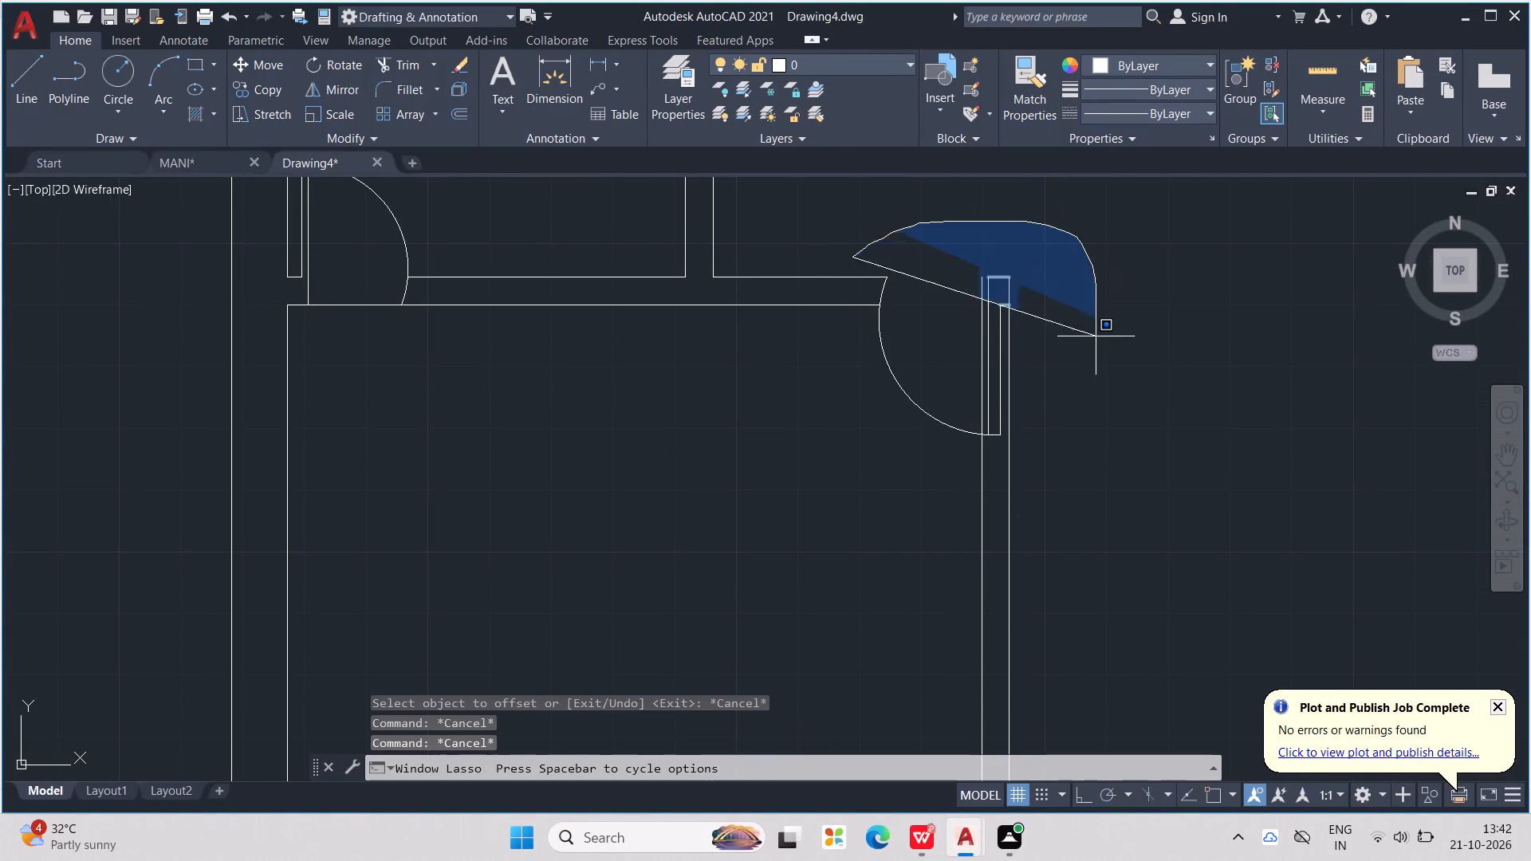
pyautogui.moveTo(1095, 354); pyautogui.dragTo(898, 480)
pyautogui.press('Delete')
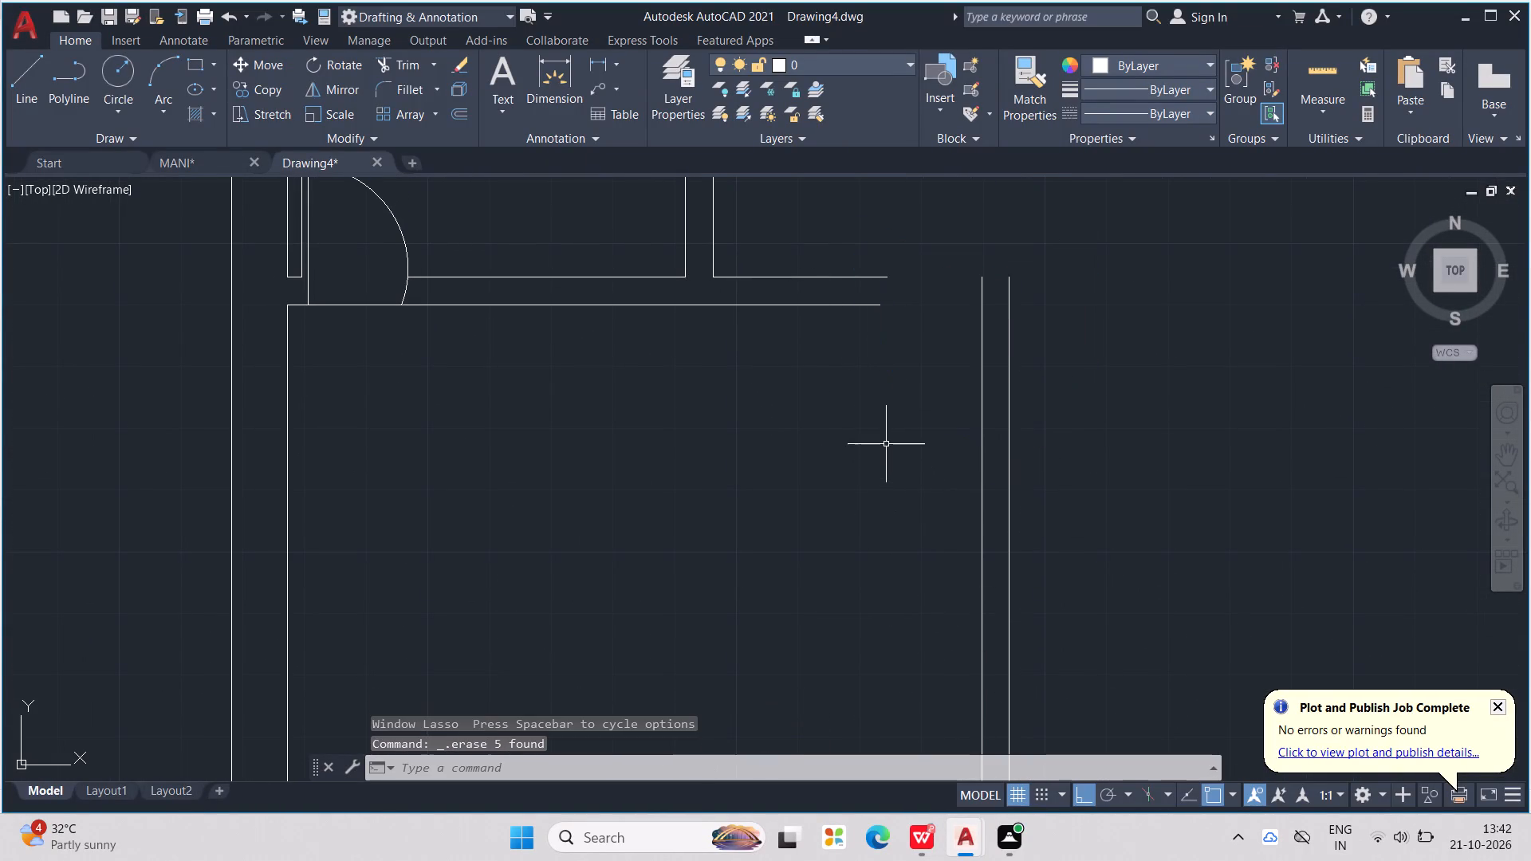
# Extend the horizontal partition's lower line to the inner vertical line and its upper line to the outer vertical line.
pyautogui.press('Escape')
pyautogui.press('Escape')
pyautogui.press('e')
pyautogui.press('x')
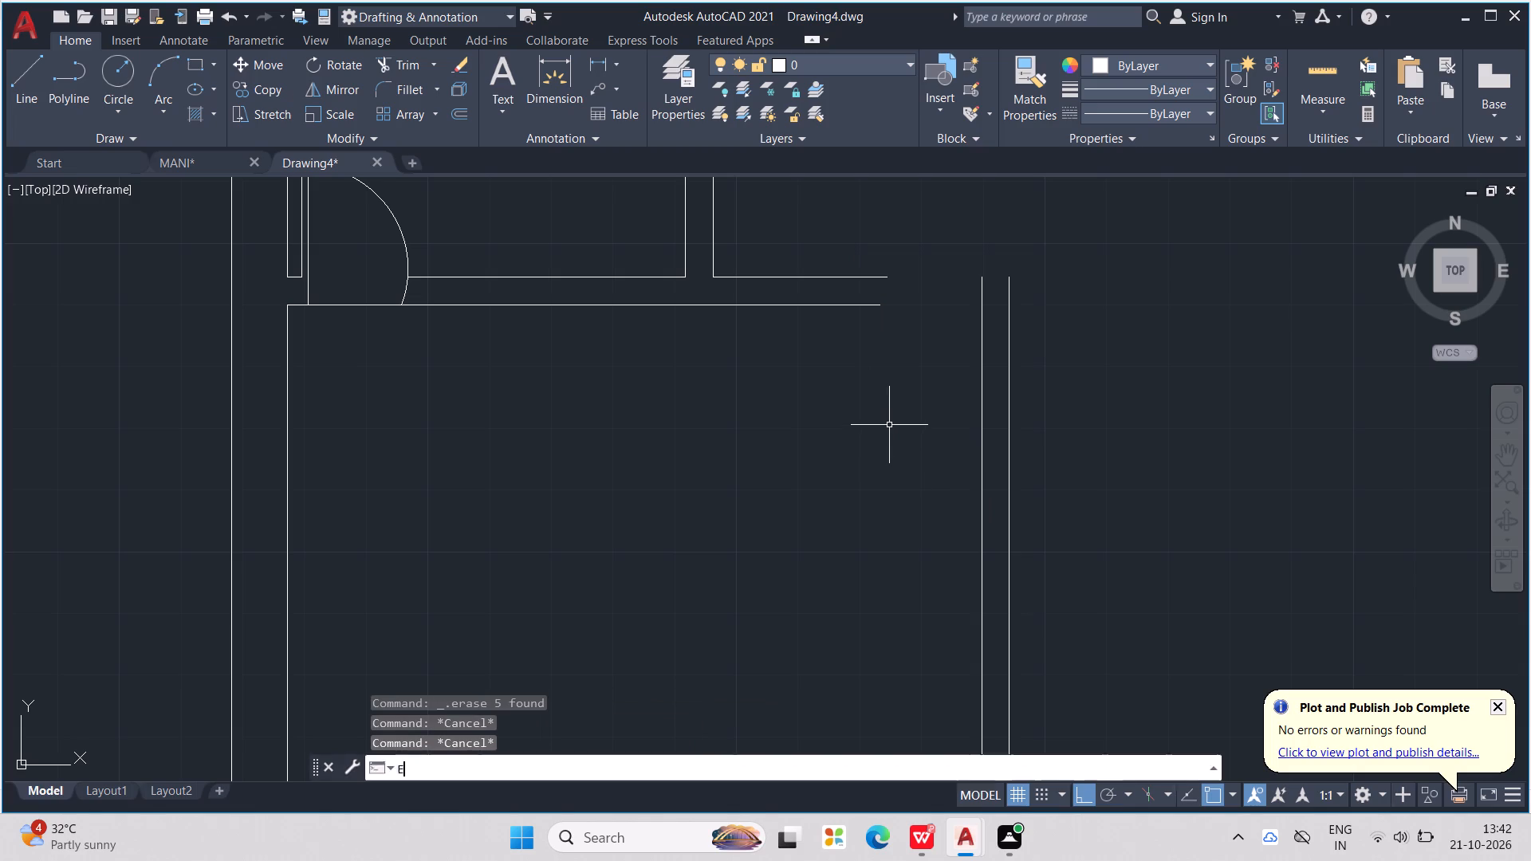
pyautogui.press('Return')
pyautogui.click(856, 276)
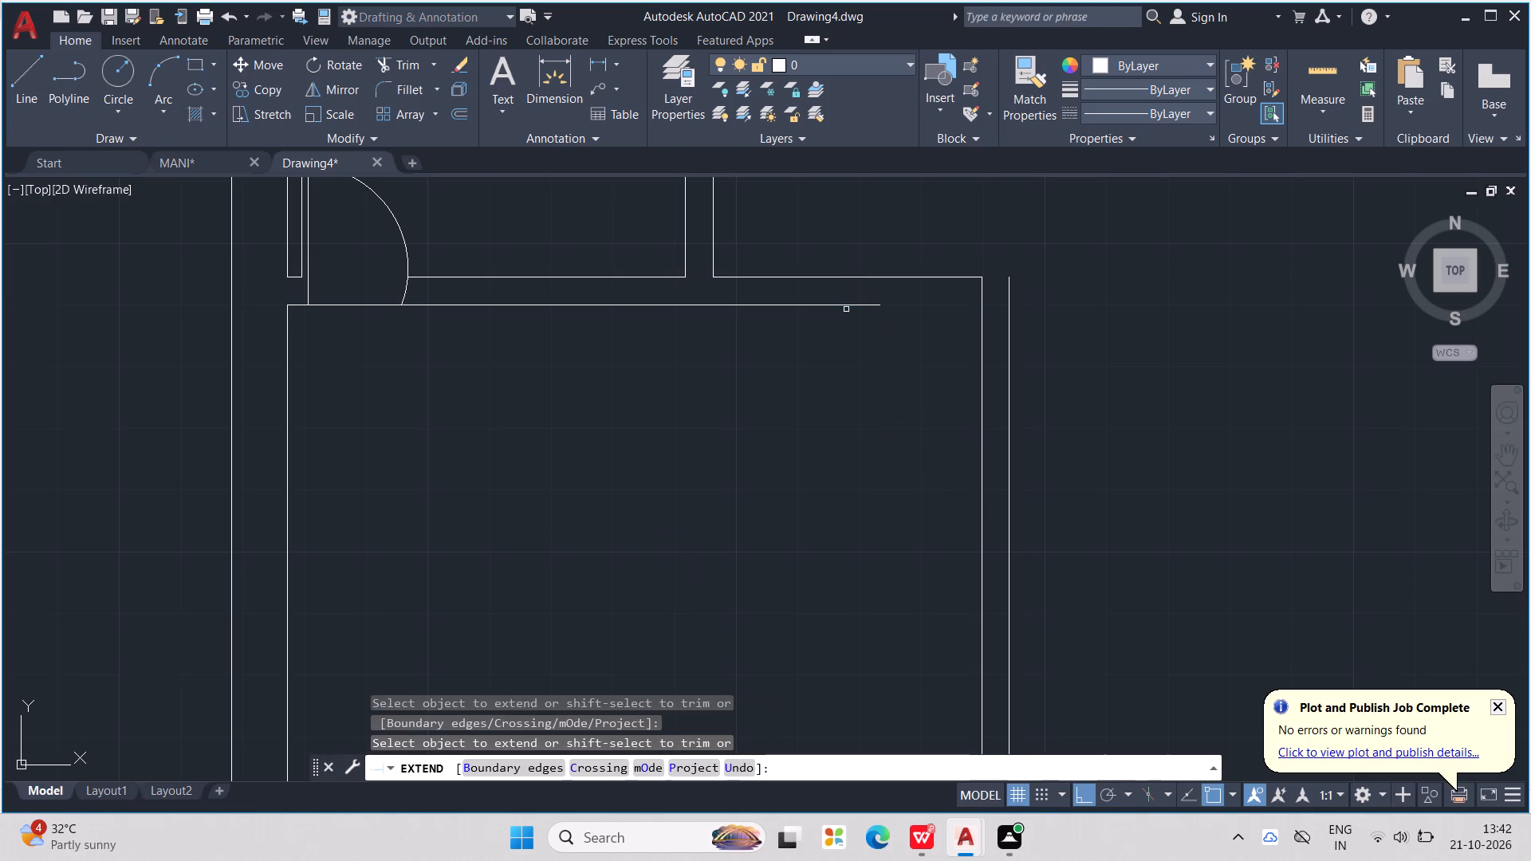
pyautogui.click(844, 303)
pyautogui.click(859, 278)
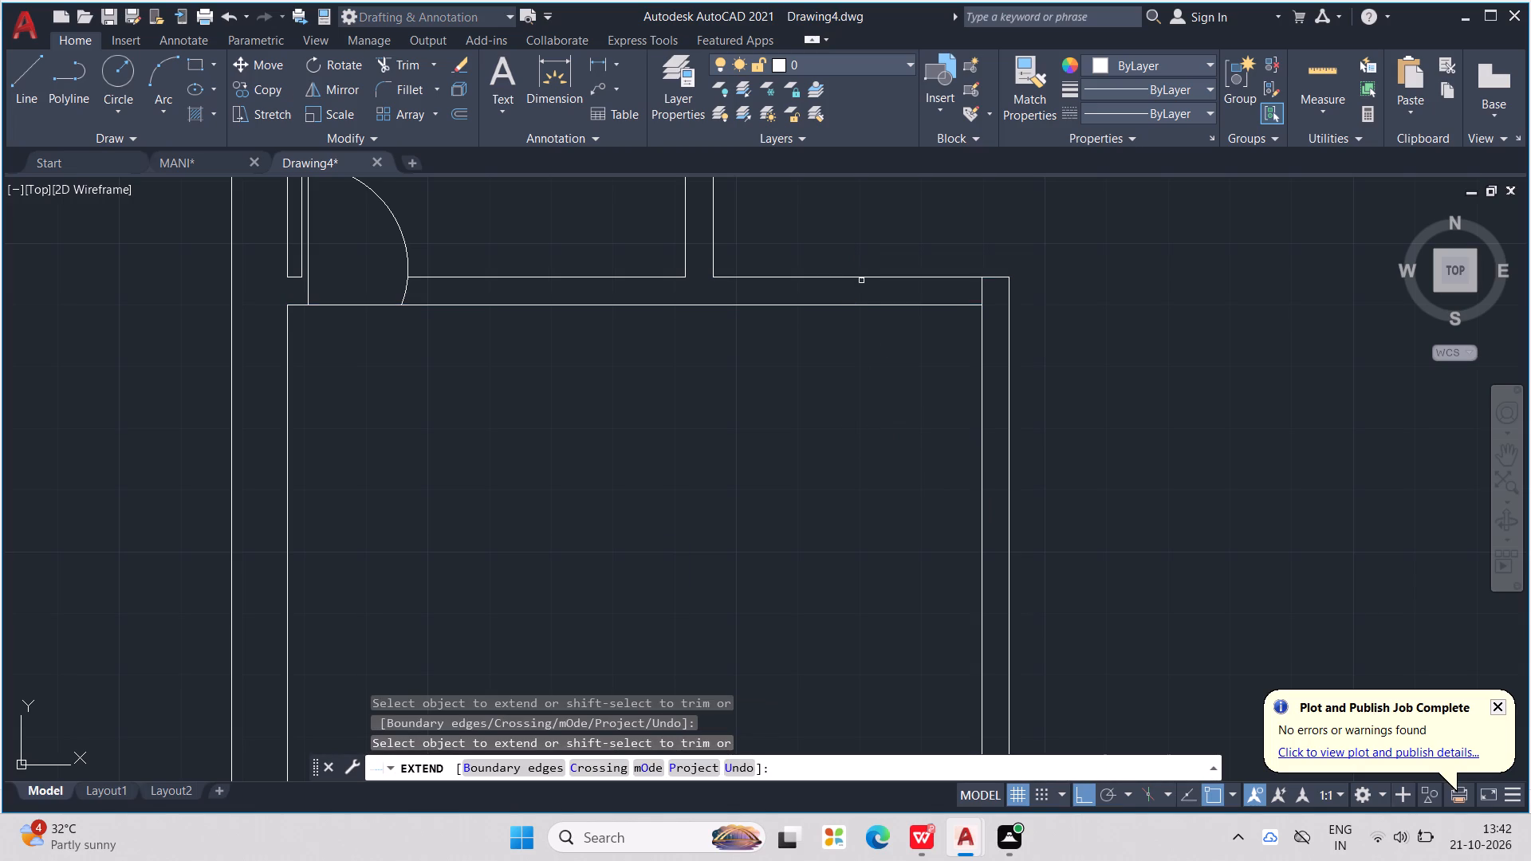
pyautogui.press('Escape')
pyautogui.press('Escape')
pyautogui.press('Escape')
pyautogui.press('Escape')
# Draw a line 1" along the partition's upper line from the inner vertical line, and down to its lower line.
pyautogui.press('l')
pyautogui.press('Return')
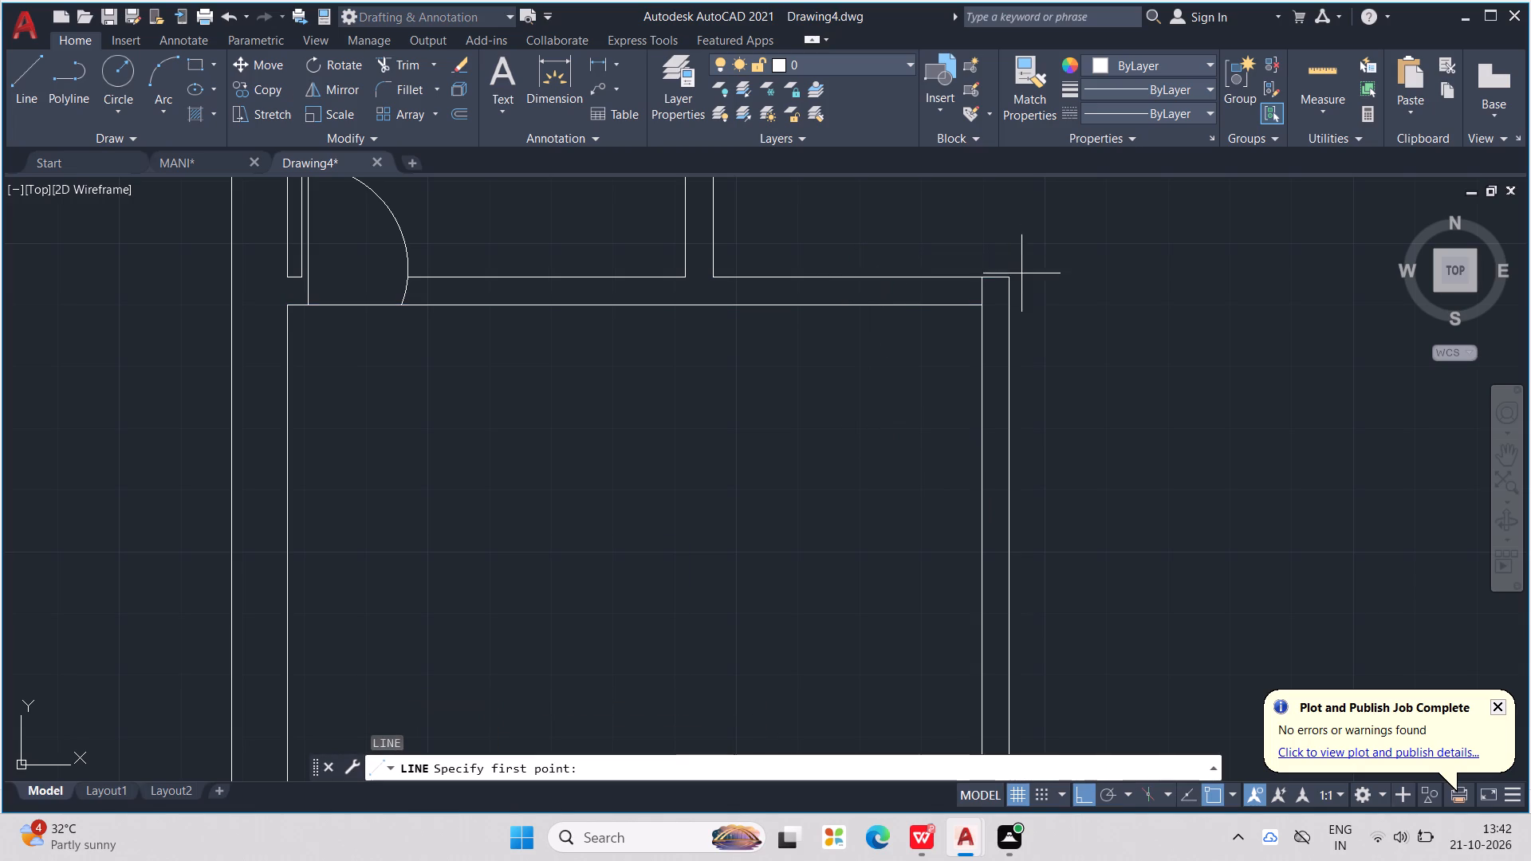
pyautogui.click(980, 276)
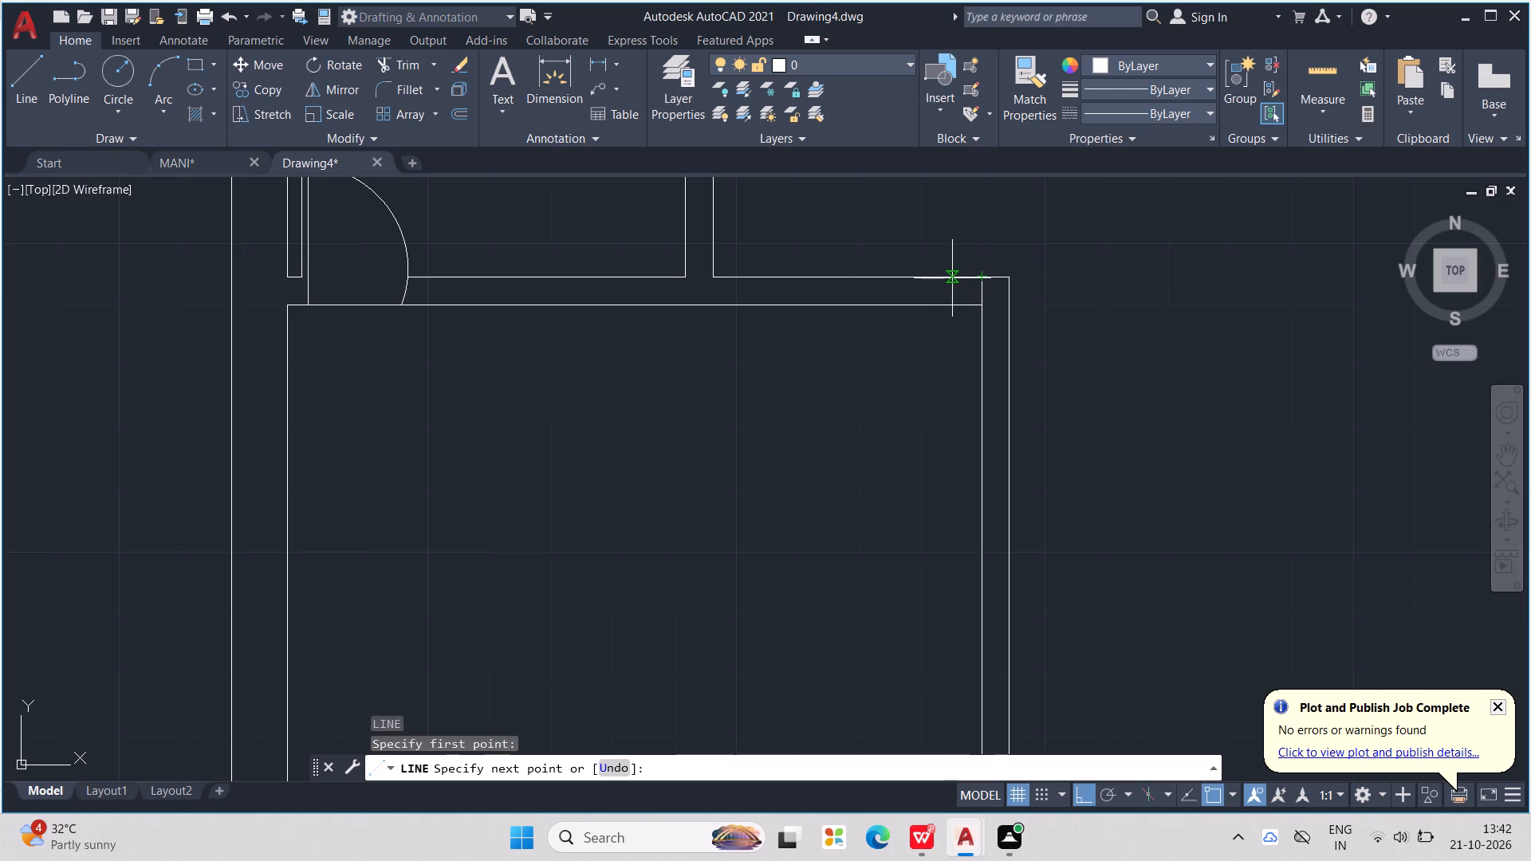
pyautogui.write('1/"')
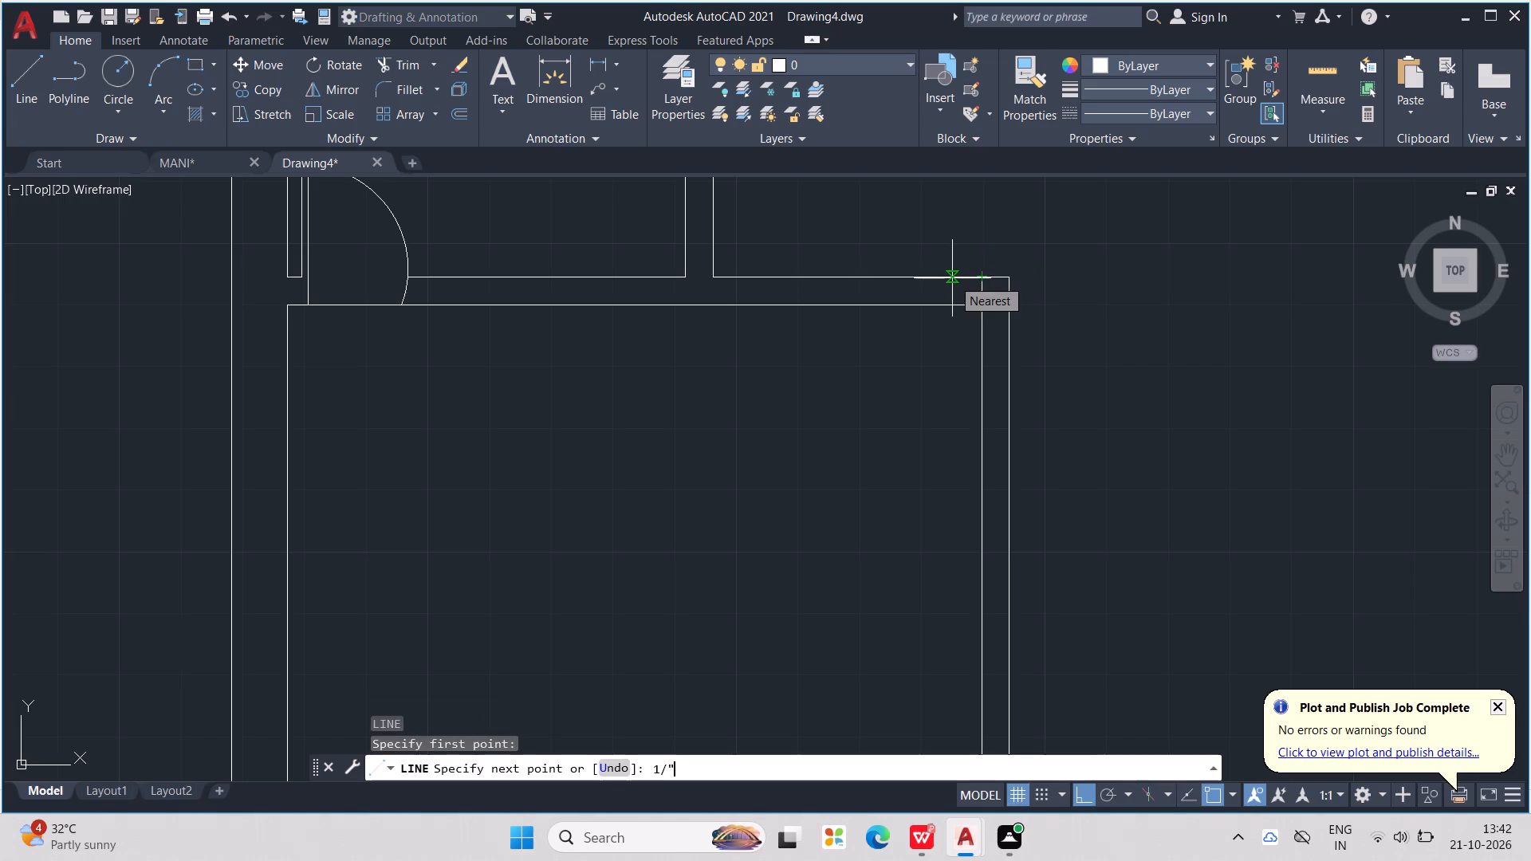
pyautogui.press('BackSpace')
pyautogui.press('BackSpace')
pyautogui.hotkey('shift', '"')
pyautogui.press('Return')
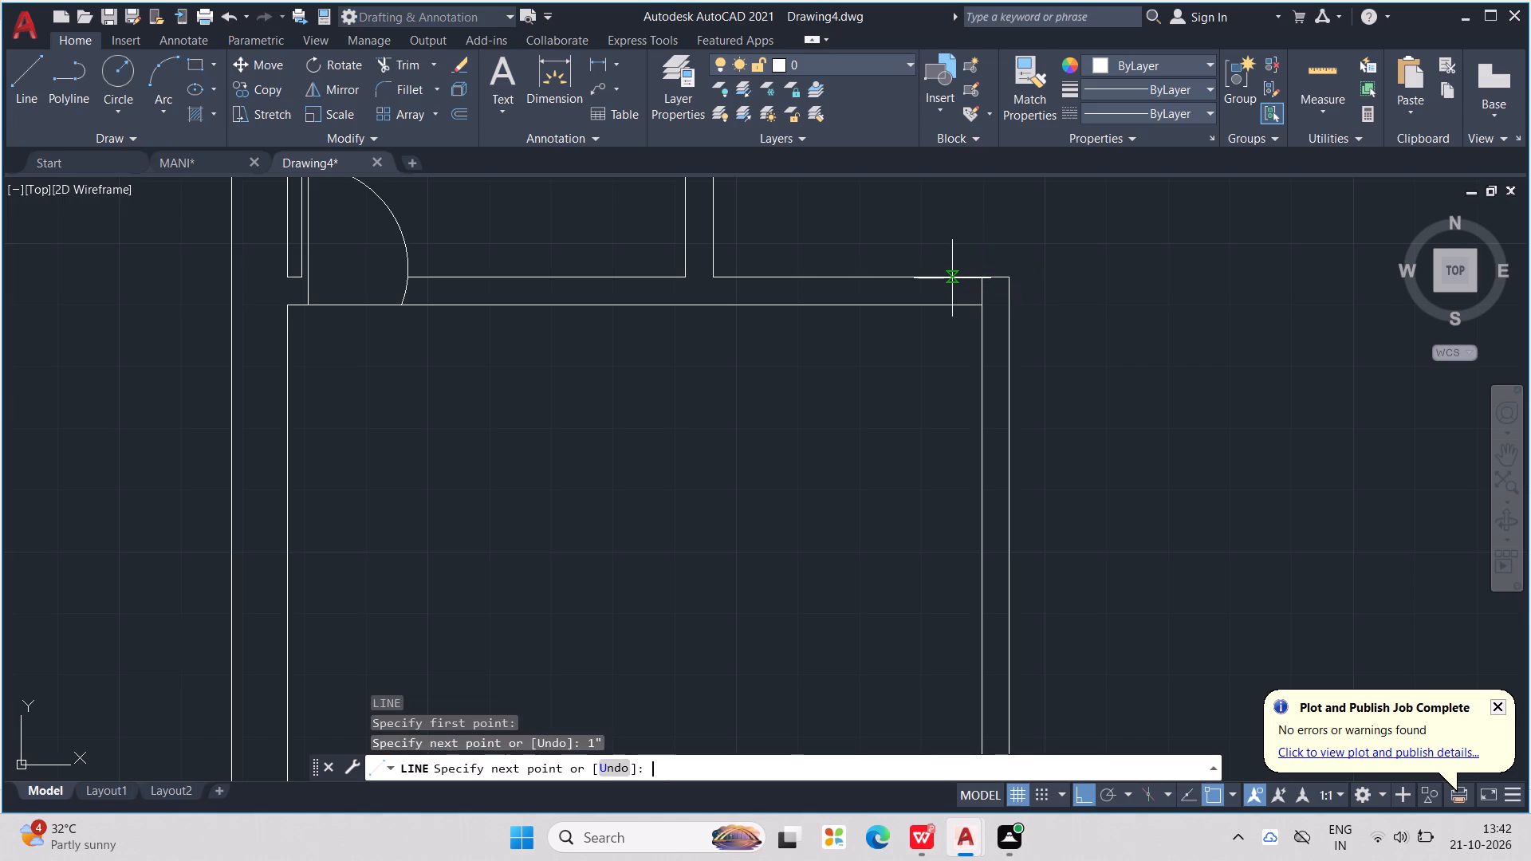
pyautogui.scroll(-1, 953, 277)
pyautogui.scroll(3, 966, 399)
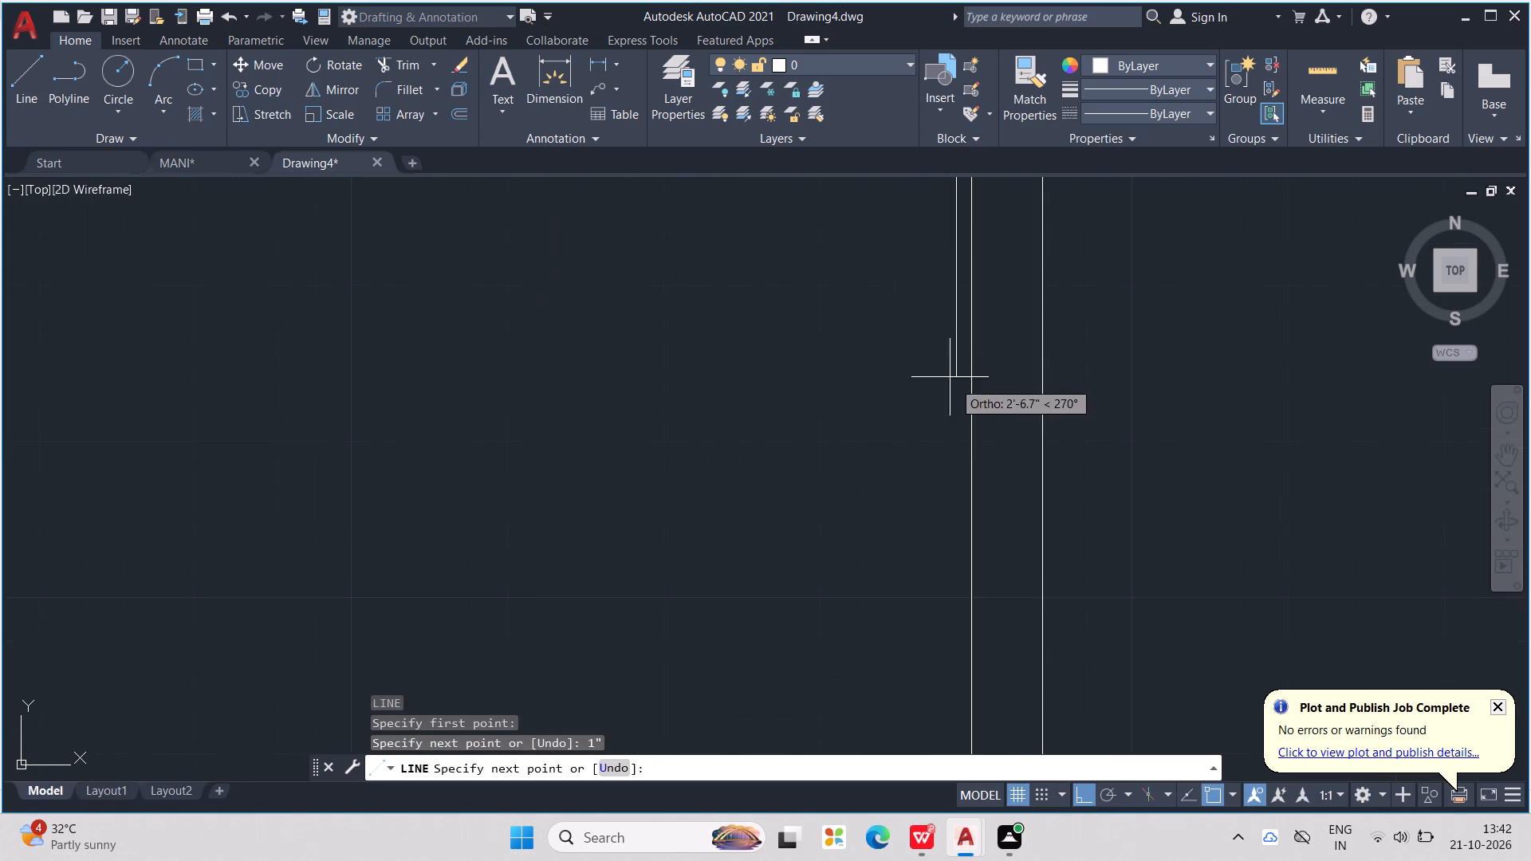
pyautogui.moveTo(913, 313); pyautogui.dragTo(962, 631, button='middle')
pyautogui.scroll(-1, 956, 566)
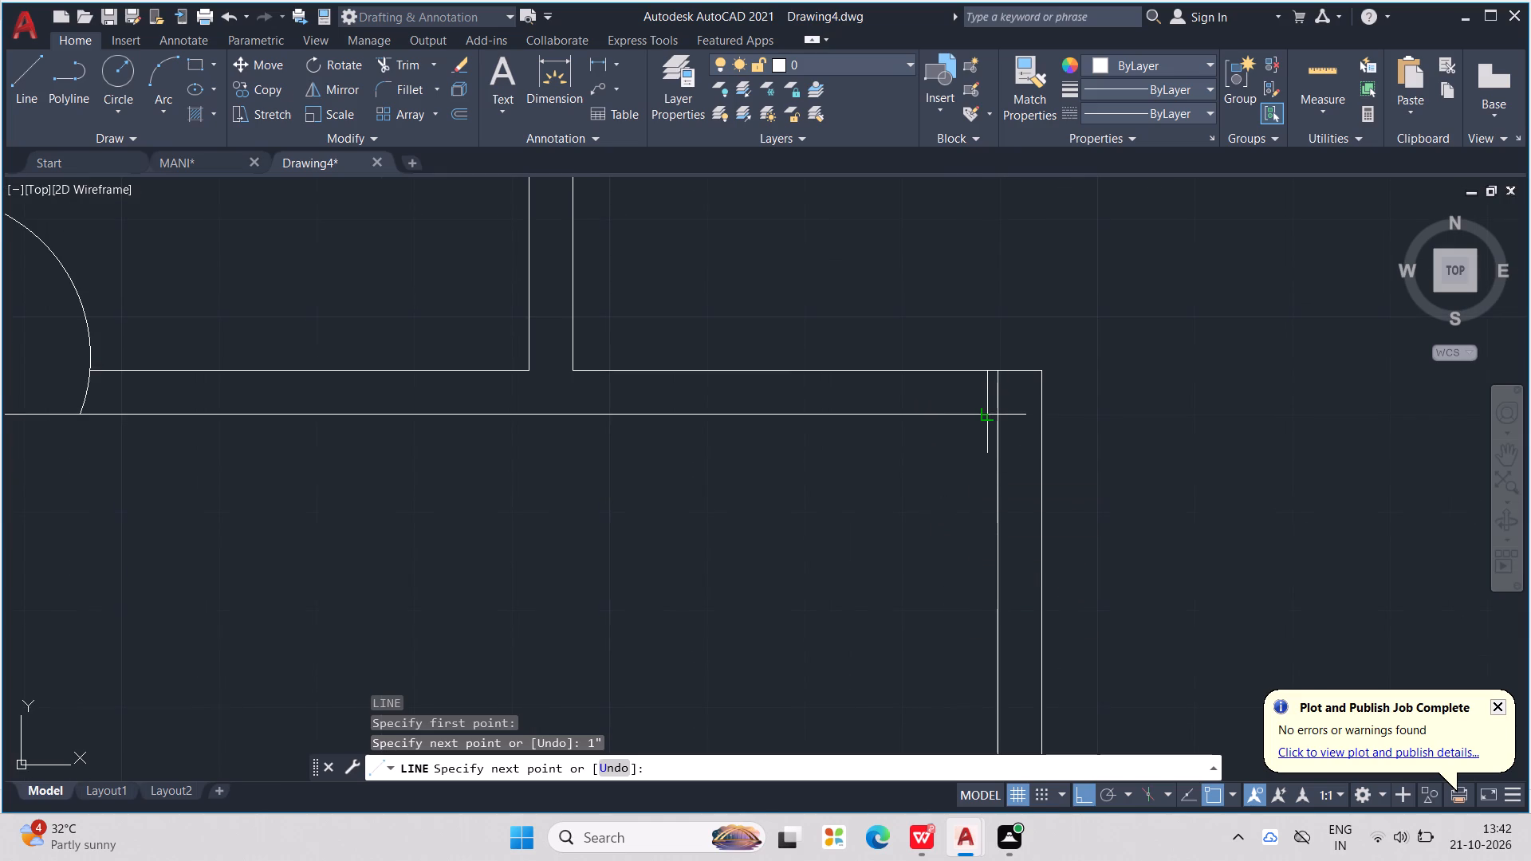
pyautogui.scroll(2, 990, 419)
pyautogui.click(976, 403)
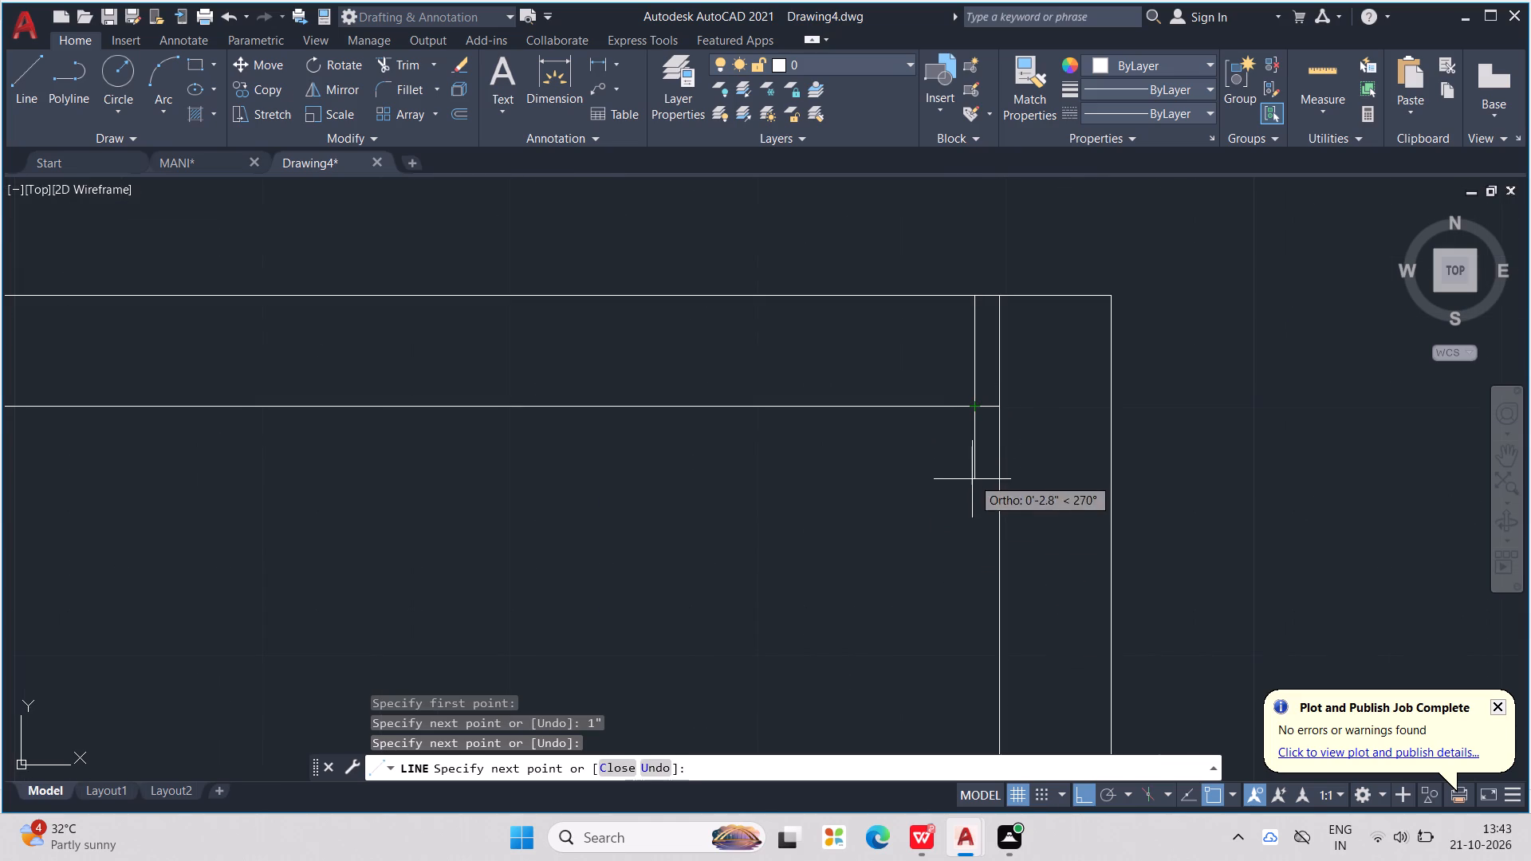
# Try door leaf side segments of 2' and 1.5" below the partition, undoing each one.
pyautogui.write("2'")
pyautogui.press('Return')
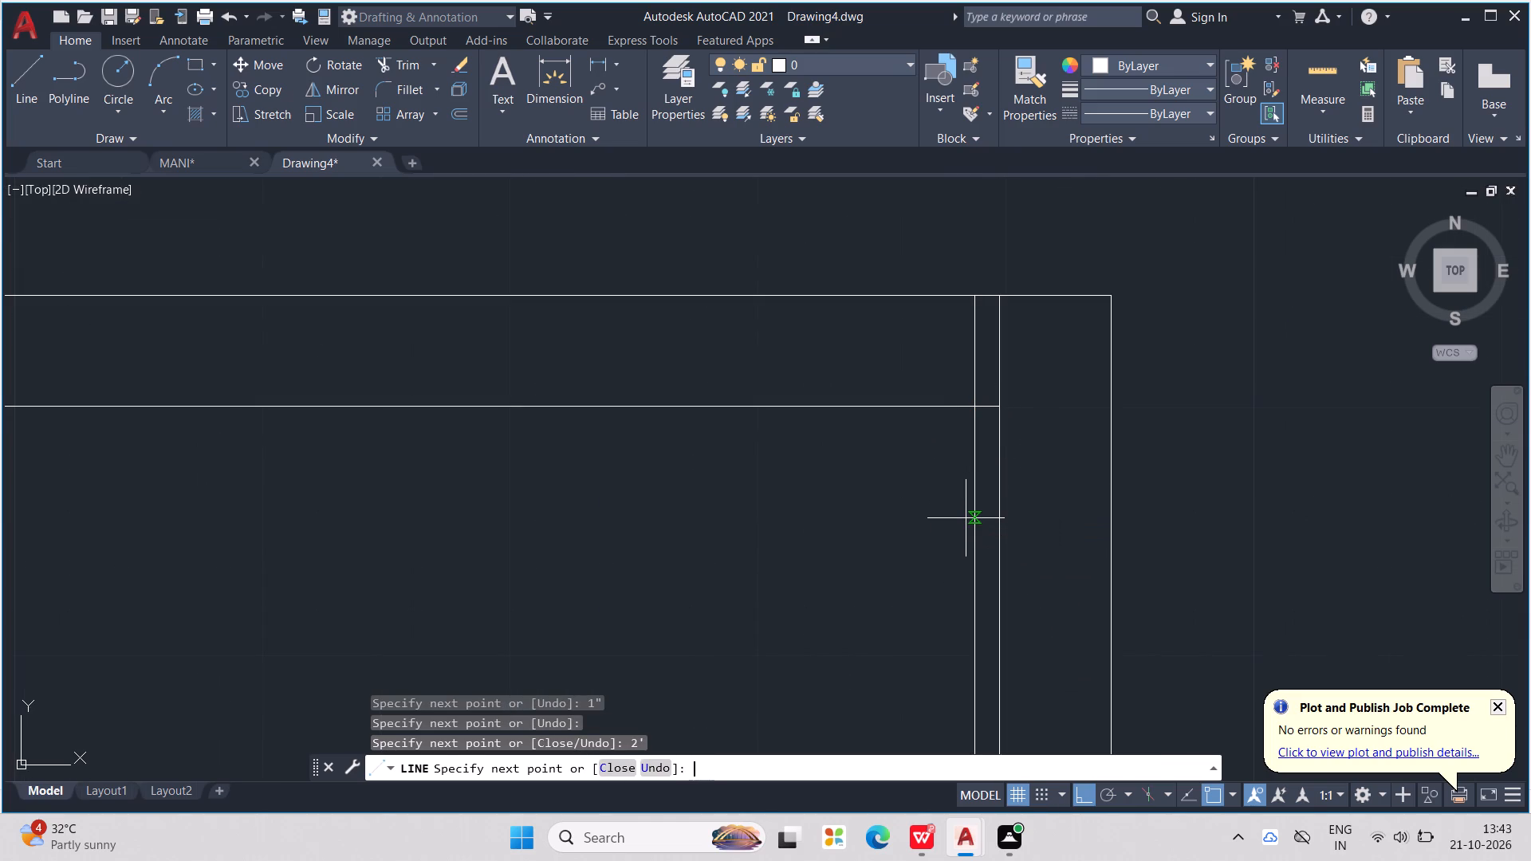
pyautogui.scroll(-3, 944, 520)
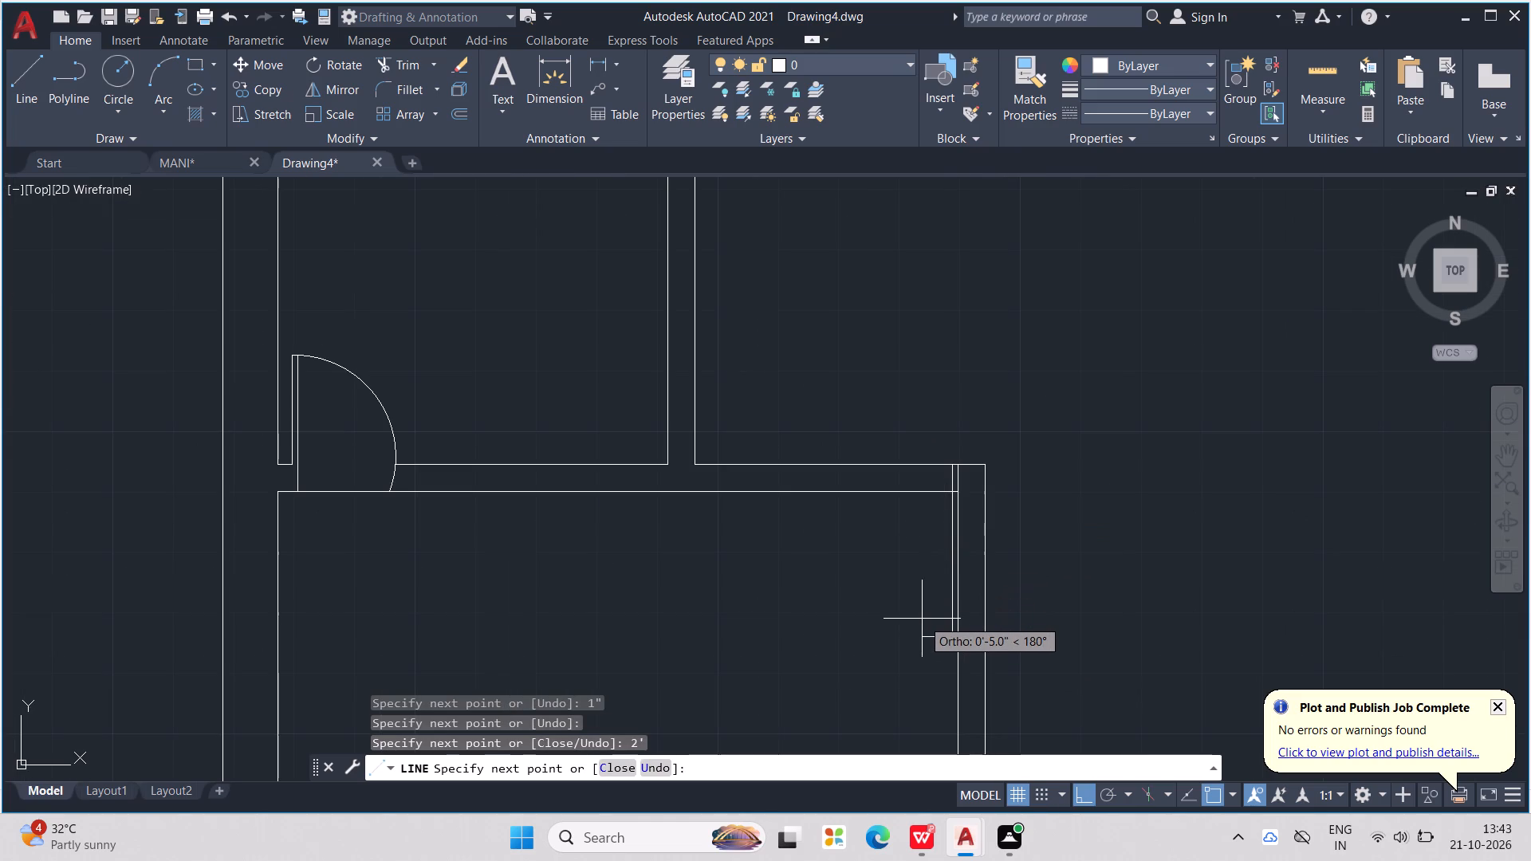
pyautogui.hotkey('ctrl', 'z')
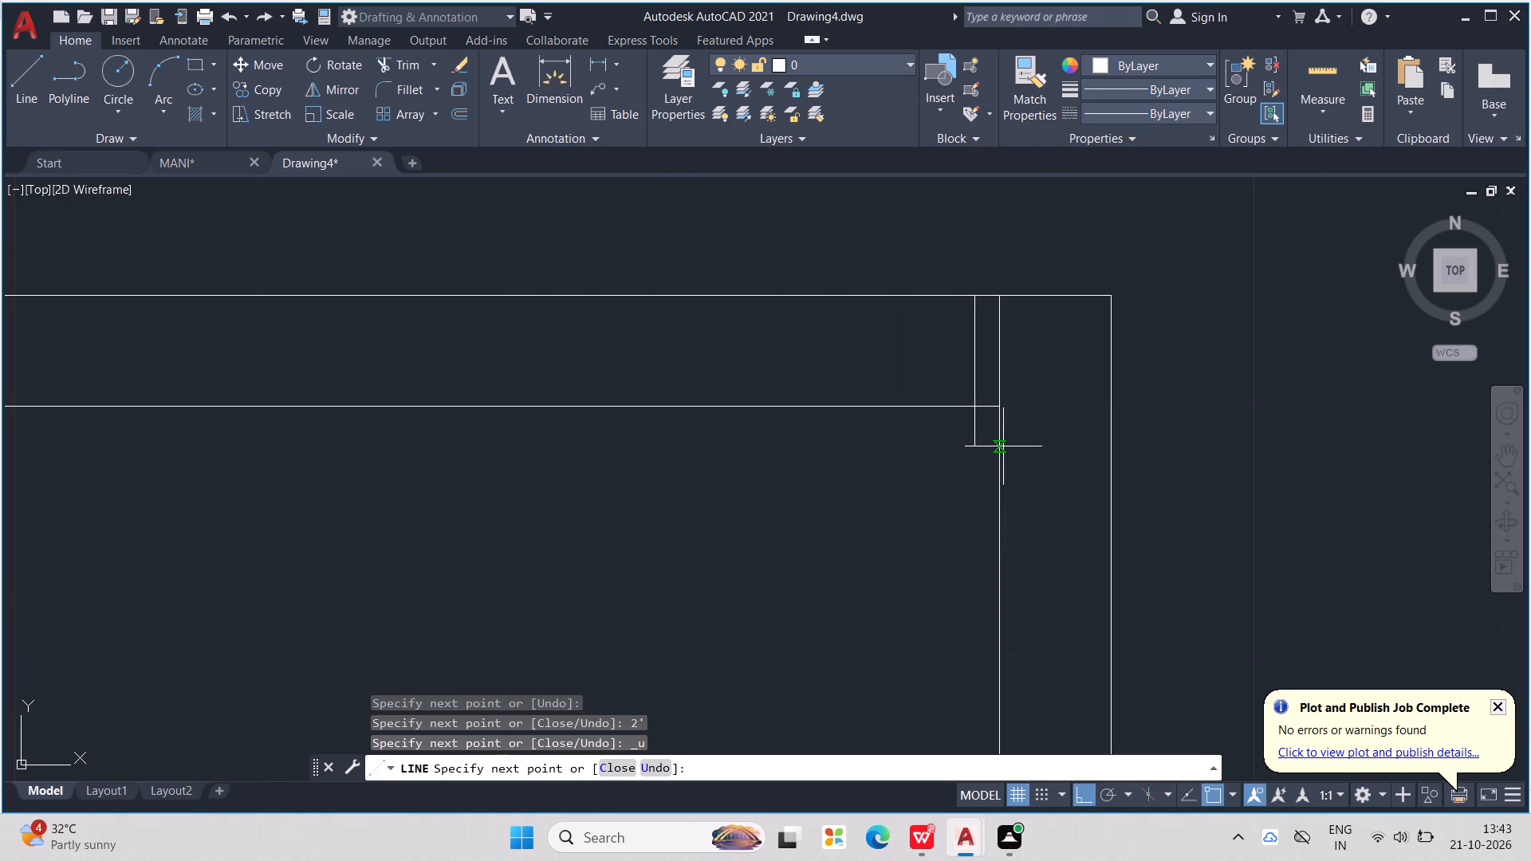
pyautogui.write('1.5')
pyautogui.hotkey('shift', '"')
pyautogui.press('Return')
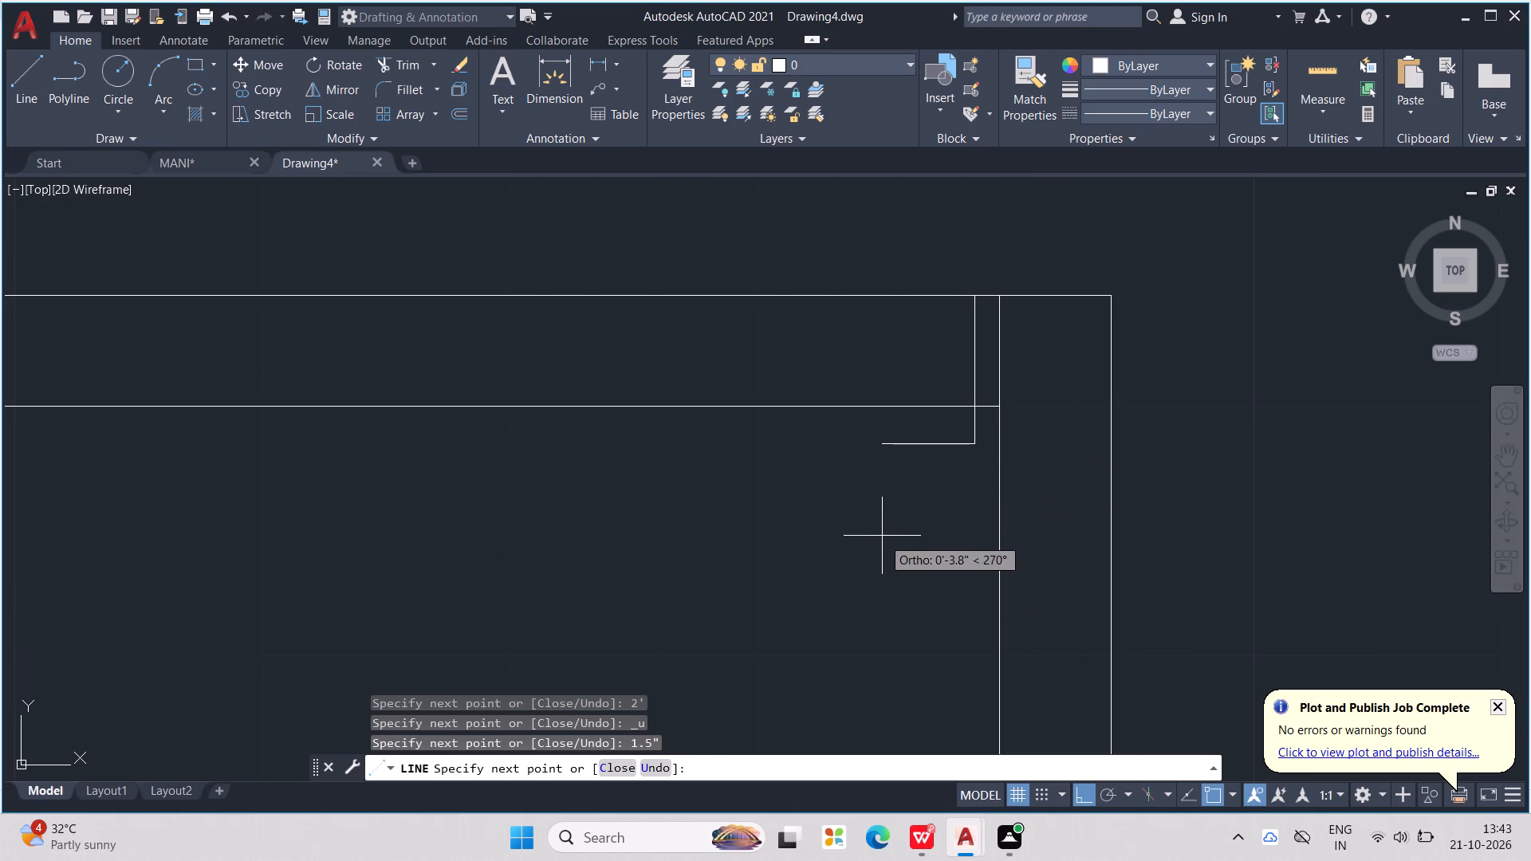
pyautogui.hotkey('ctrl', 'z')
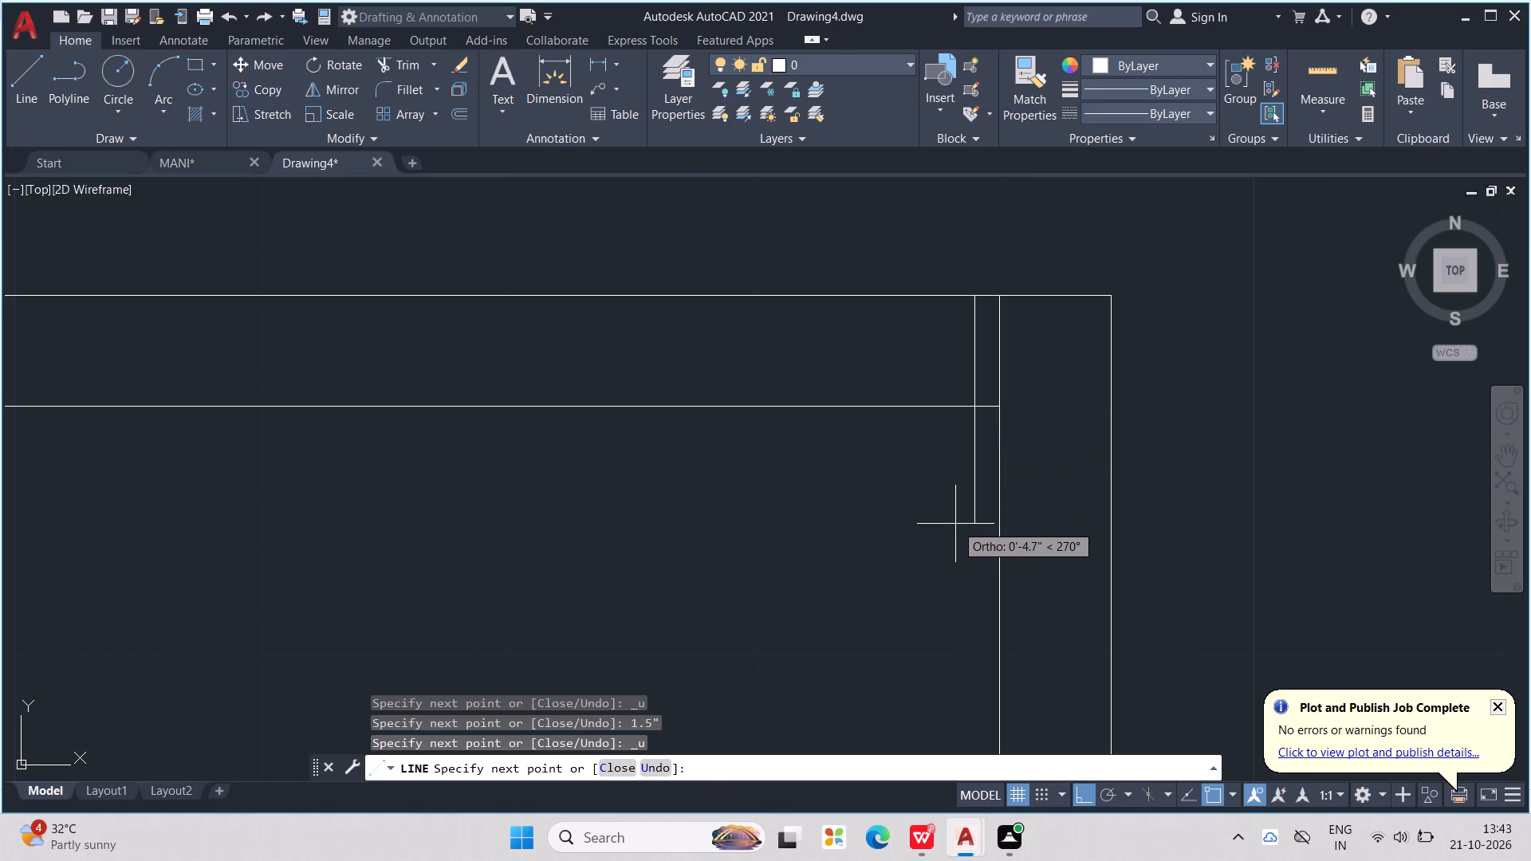
# Draw the door leaf 1.5' down from the partition's lower line, 2" across, and back up to its upper line.
pyautogui.write("1.5'")
pyautogui.press('Return')
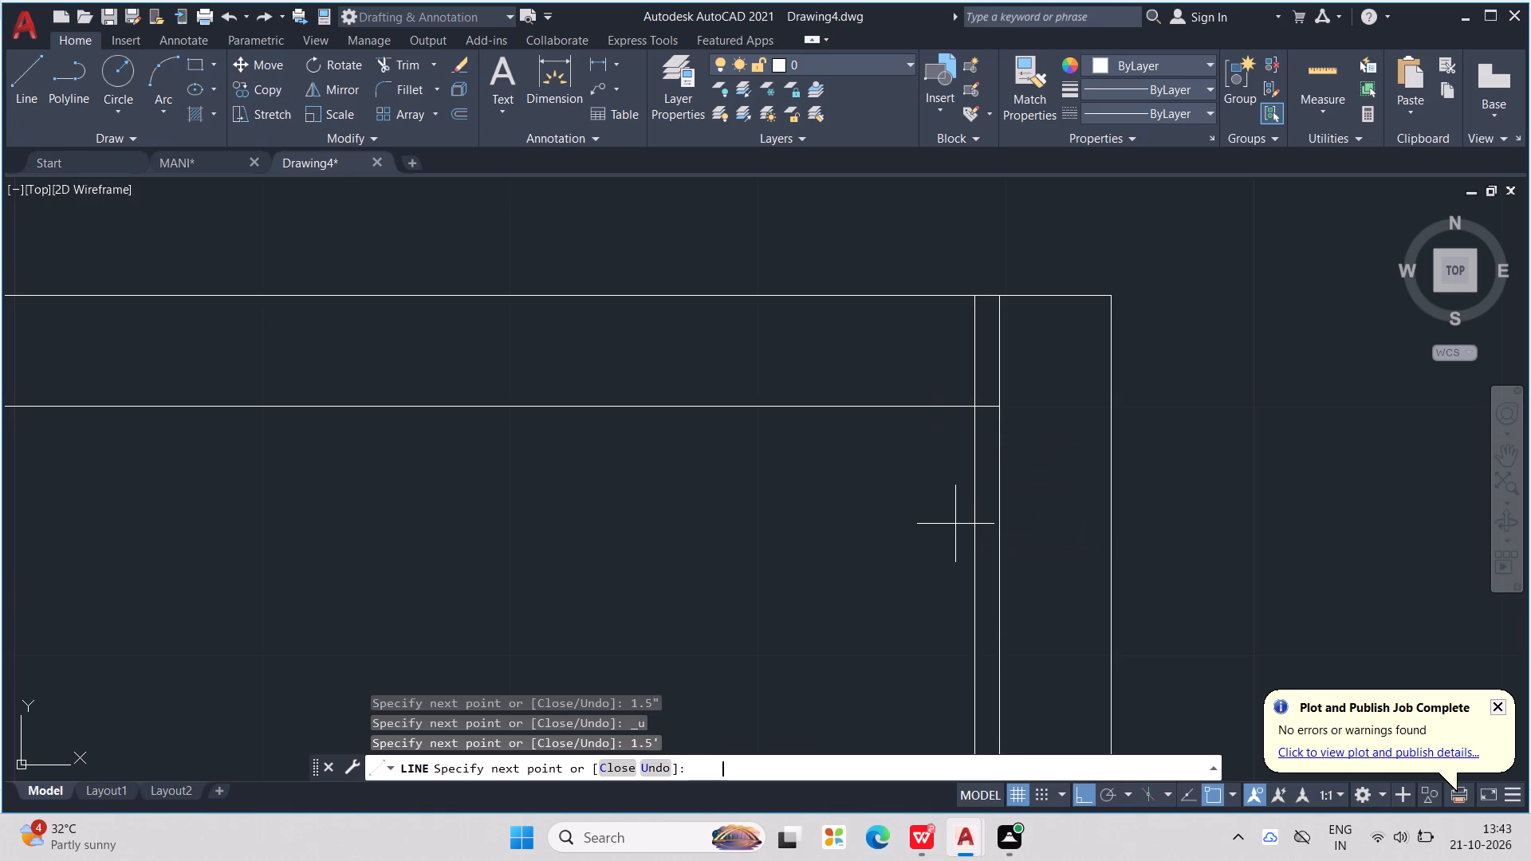
pyautogui.scroll(-1, 955, 524)
pyautogui.scroll(1, 957, 524)
pyautogui.scroll(-3, 957, 521)
pyautogui.scroll(3, 915, 585)
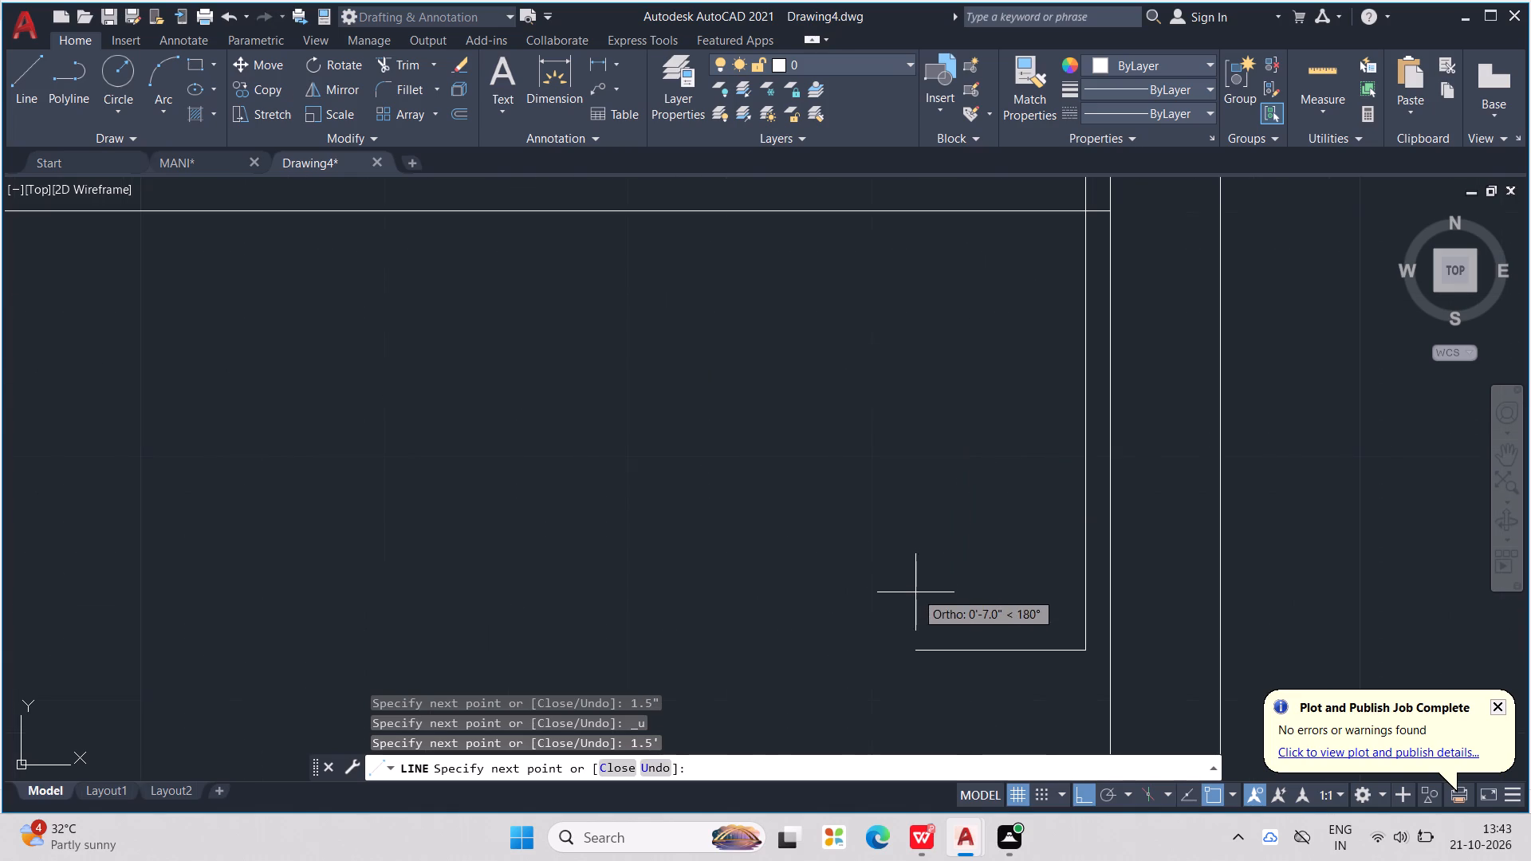
pyautogui.write('2"')
pyautogui.press('Return')
pyautogui.scroll(-1, 825, 516)
pyautogui.scroll(3, 920, 324)
pyautogui.scroll(-1, 970, 270)
pyautogui.moveTo(967, 290); pyautogui.dragTo(939, 518, button='middle')
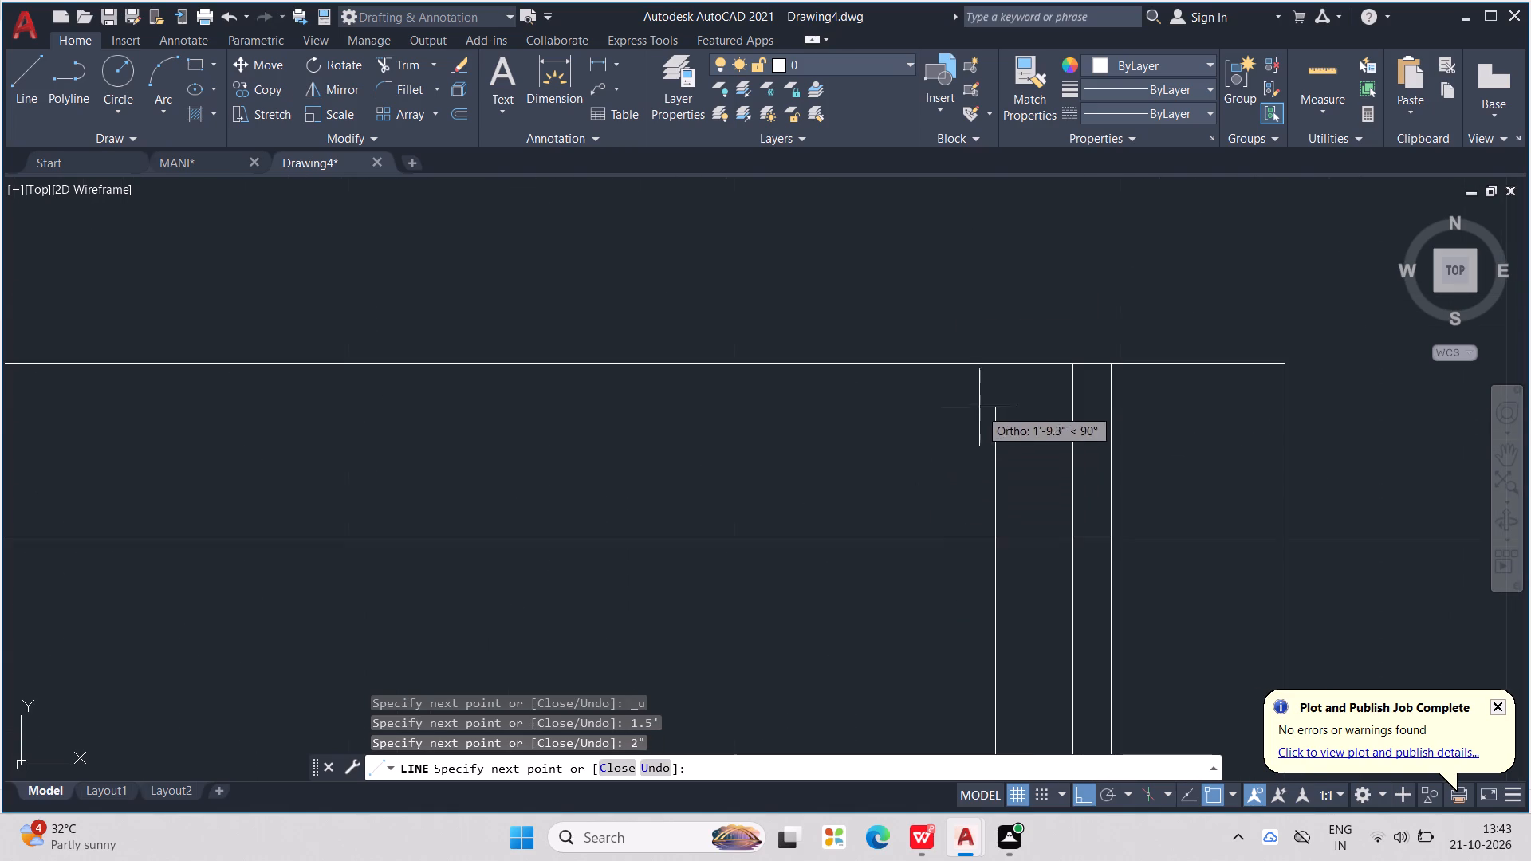
pyautogui.click(996, 364)
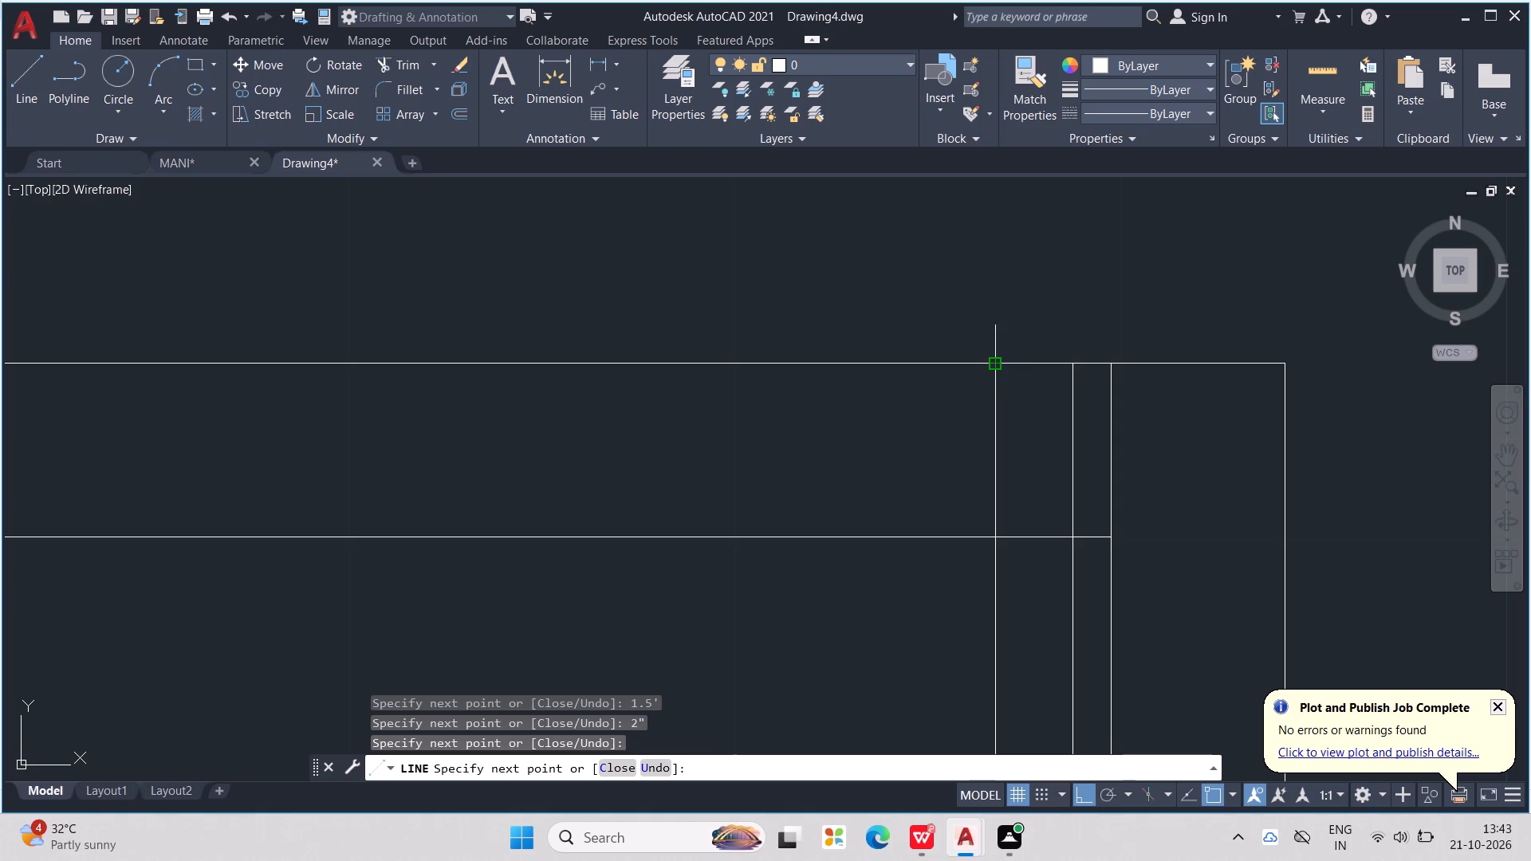
pyautogui.click(997, 368)
# Continue the line along the partition's upper line and straight down across its thickness as the opposite door jamb.
pyautogui.moveTo(557, 363); pyautogui.dragTo(887, 293, button='middle')
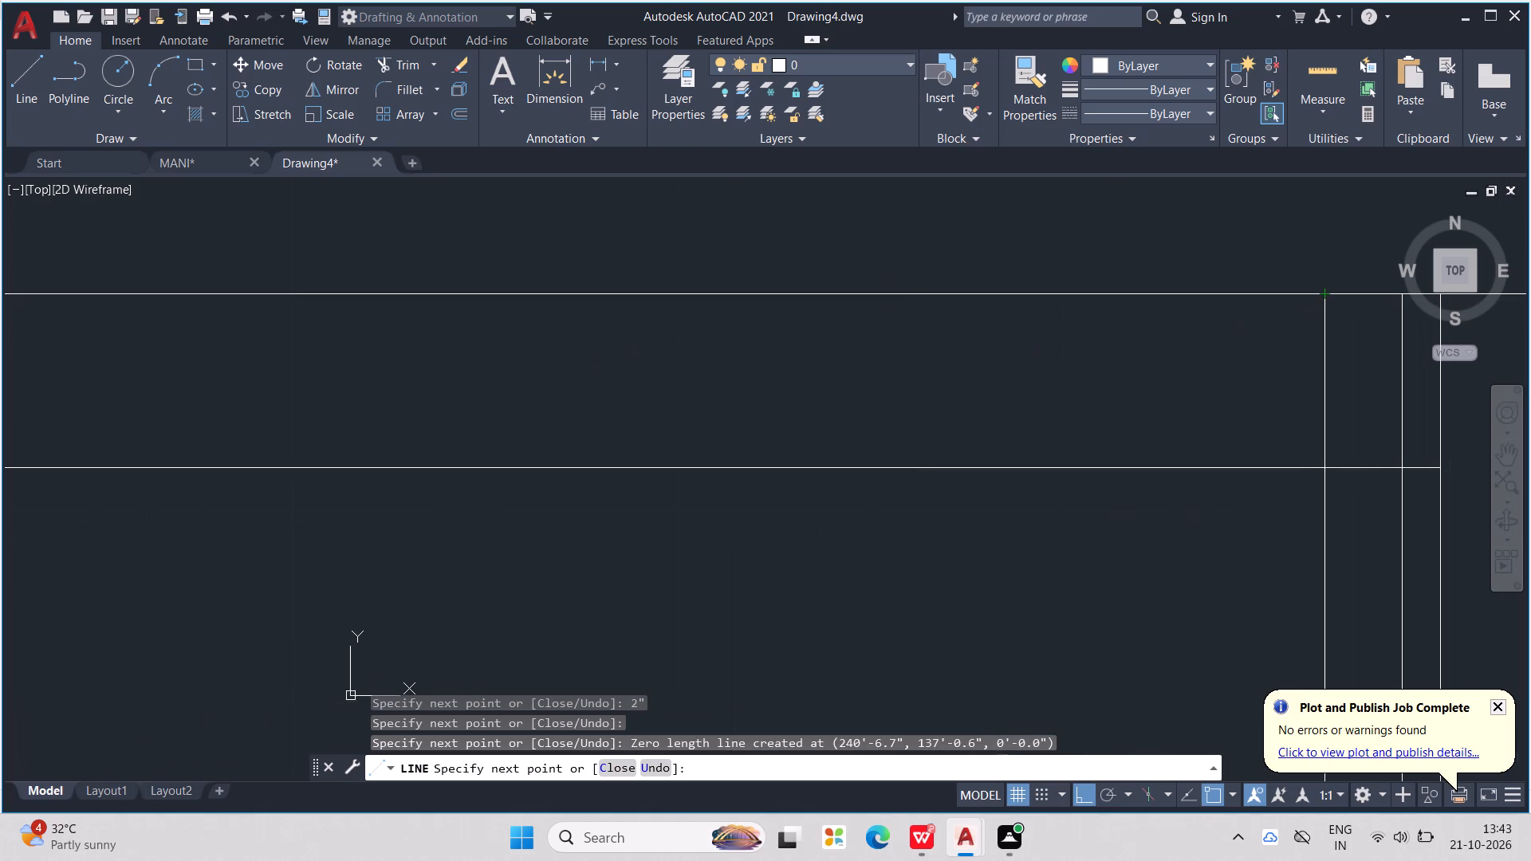
pyautogui.scroll(-3, 673, 320)
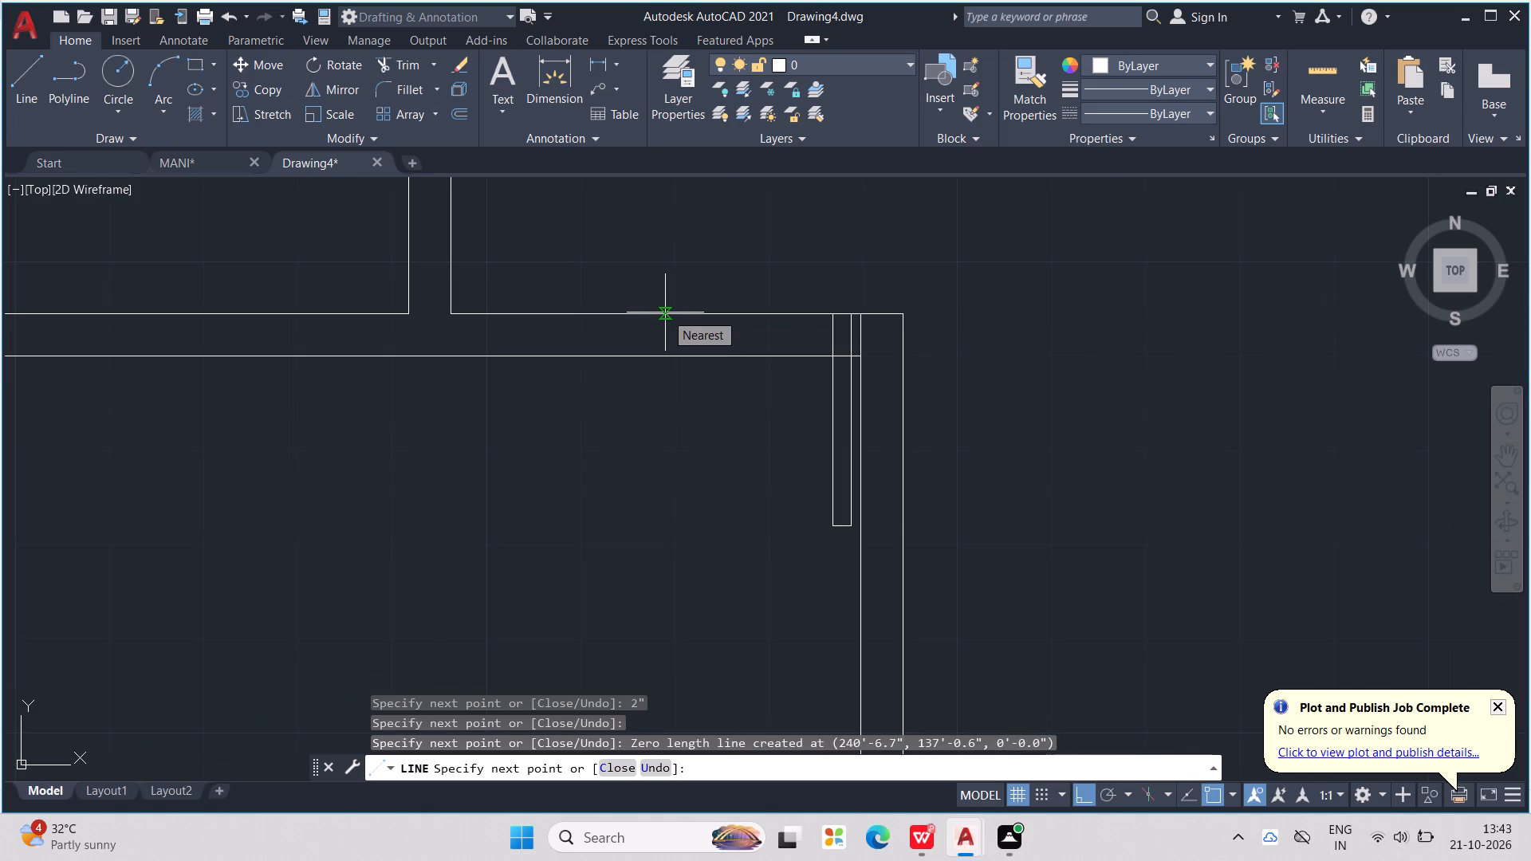
pyautogui.click(576, 312)
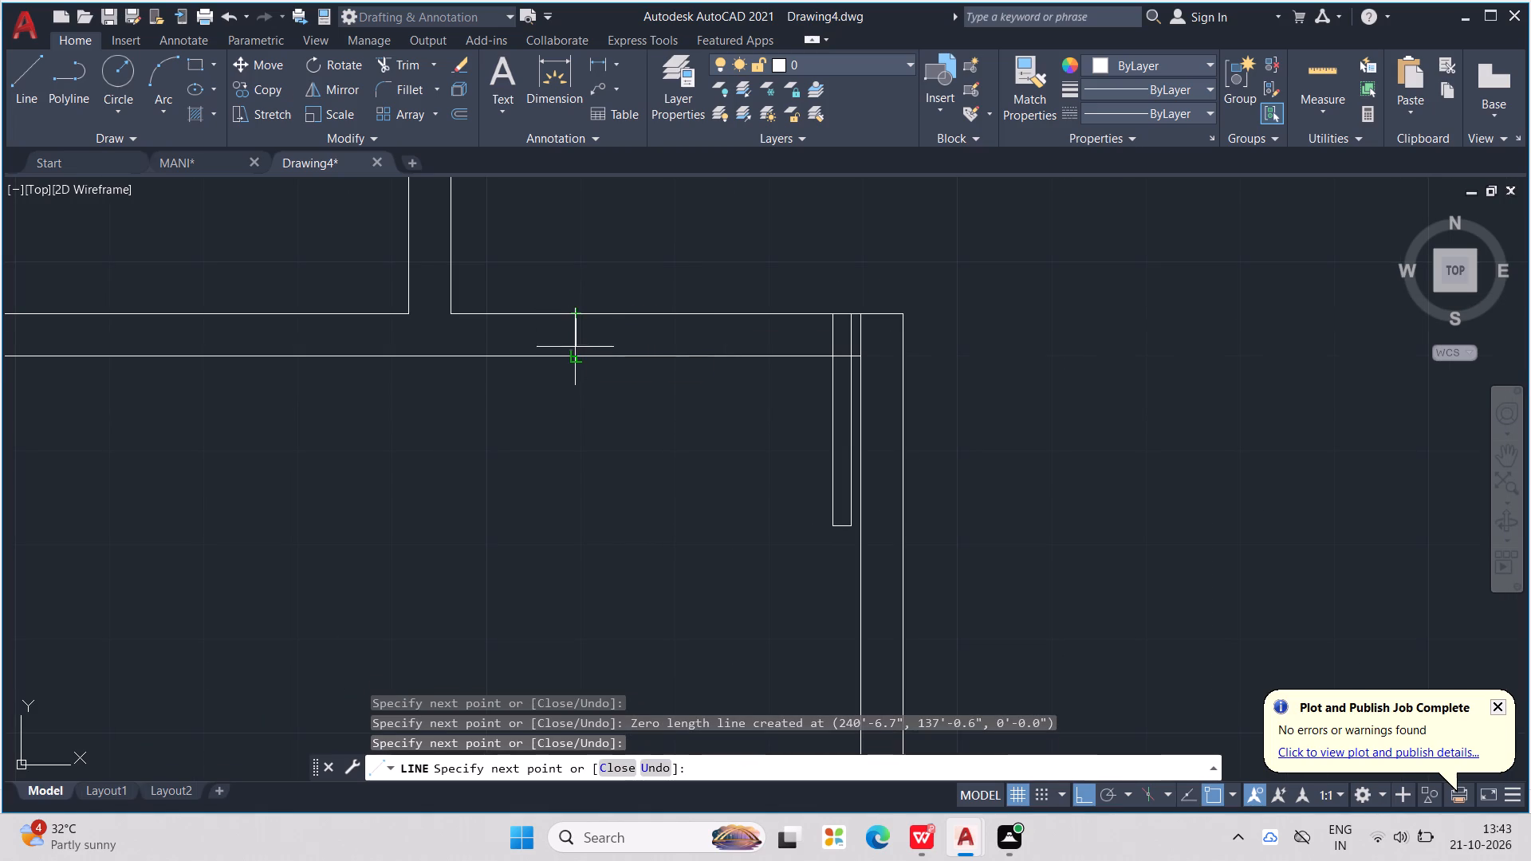
pyautogui.click(575, 354)
pyautogui.press('Escape')
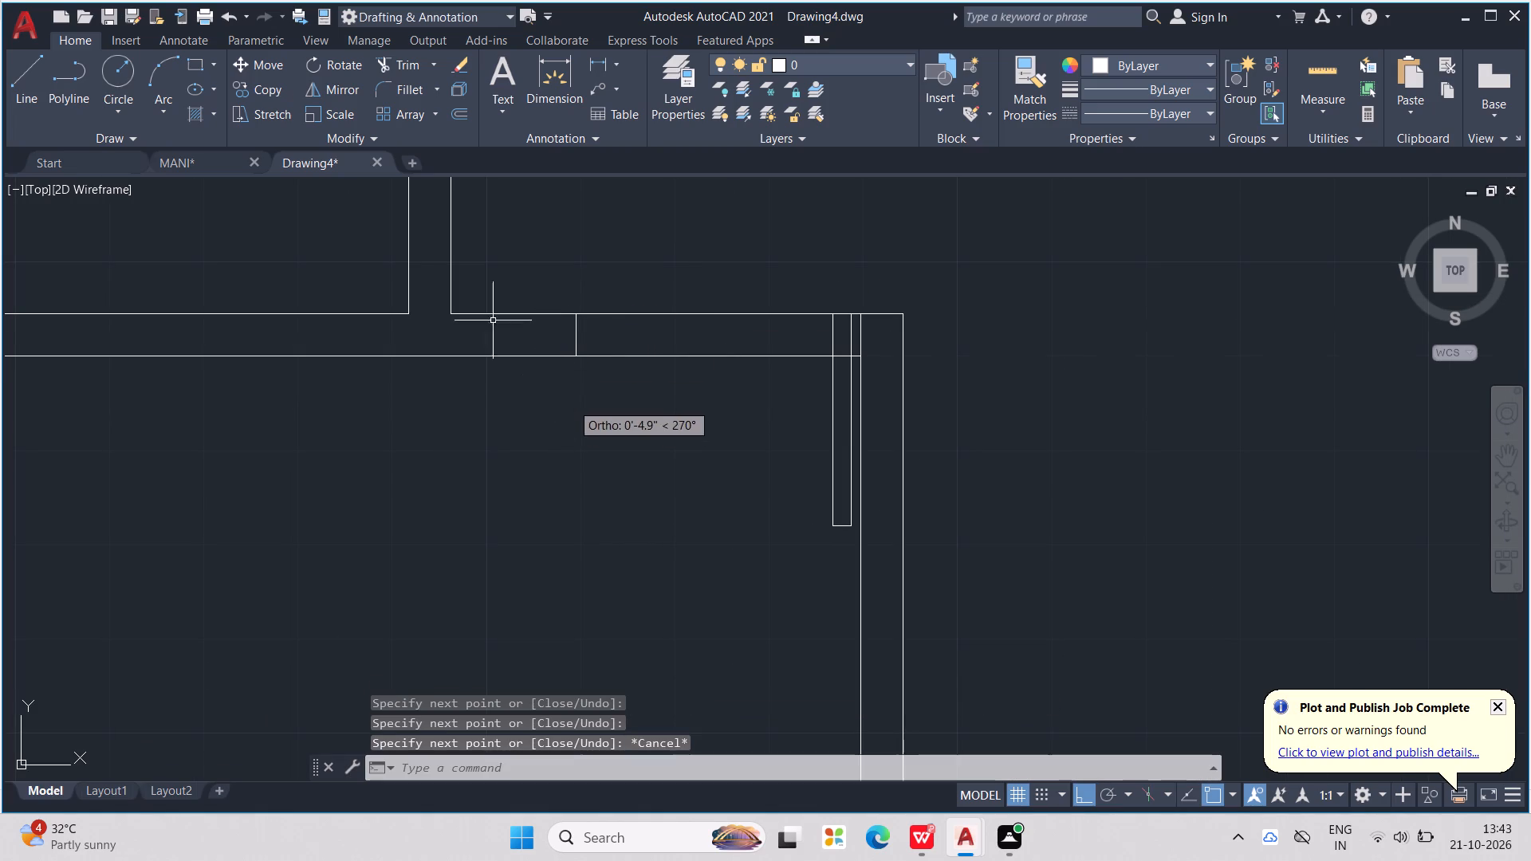
# Draw a three-point swing arc through the leaf's two bottom corners, ending on the partition's lower line.
pyautogui.click(159, 81)
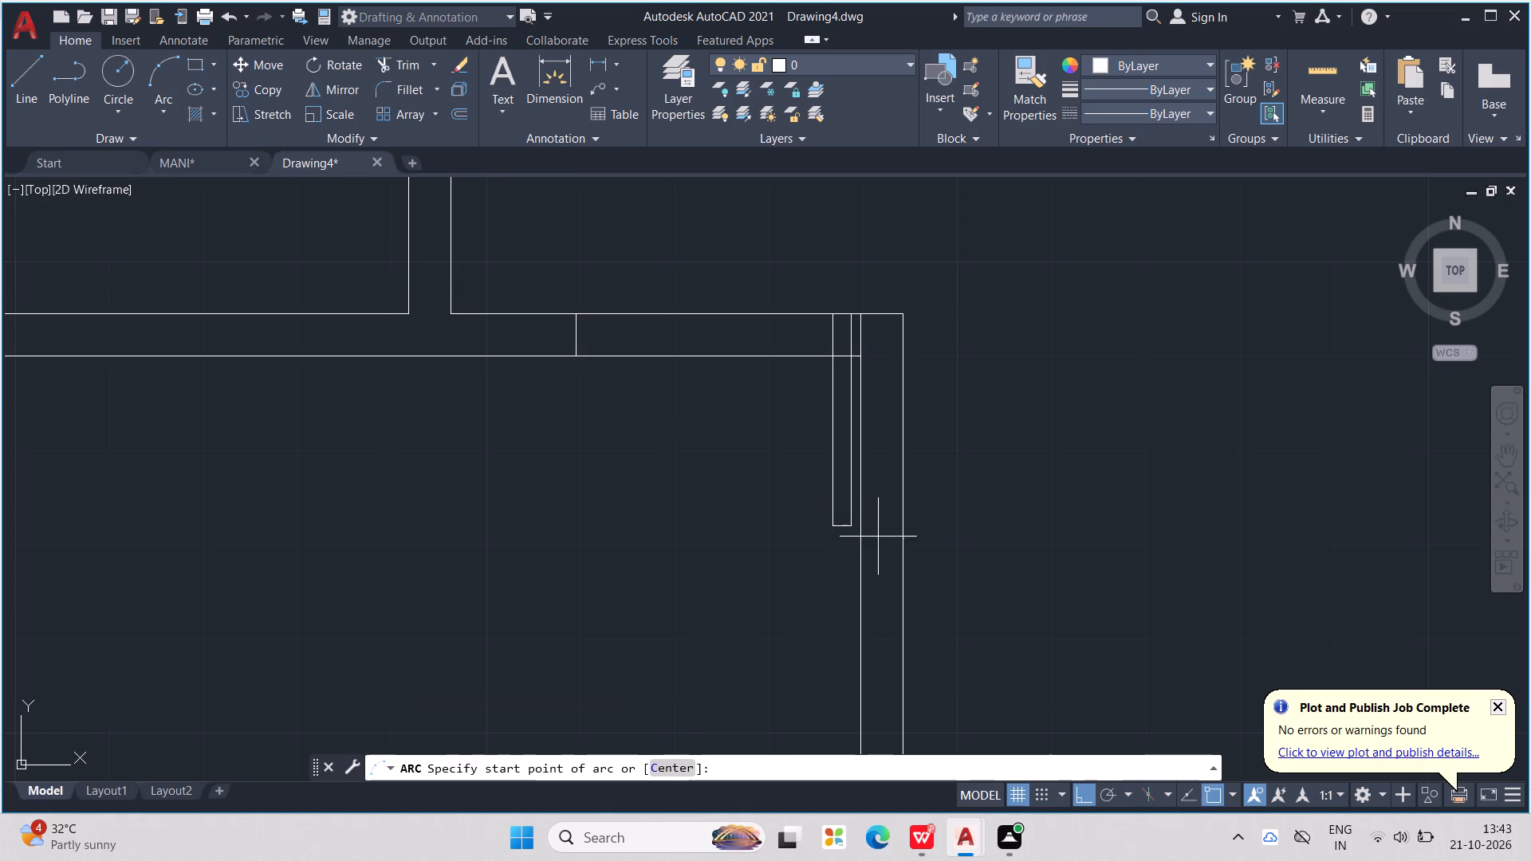
pyautogui.scroll(2, 858, 533)
pyautogui.click(834, 517)
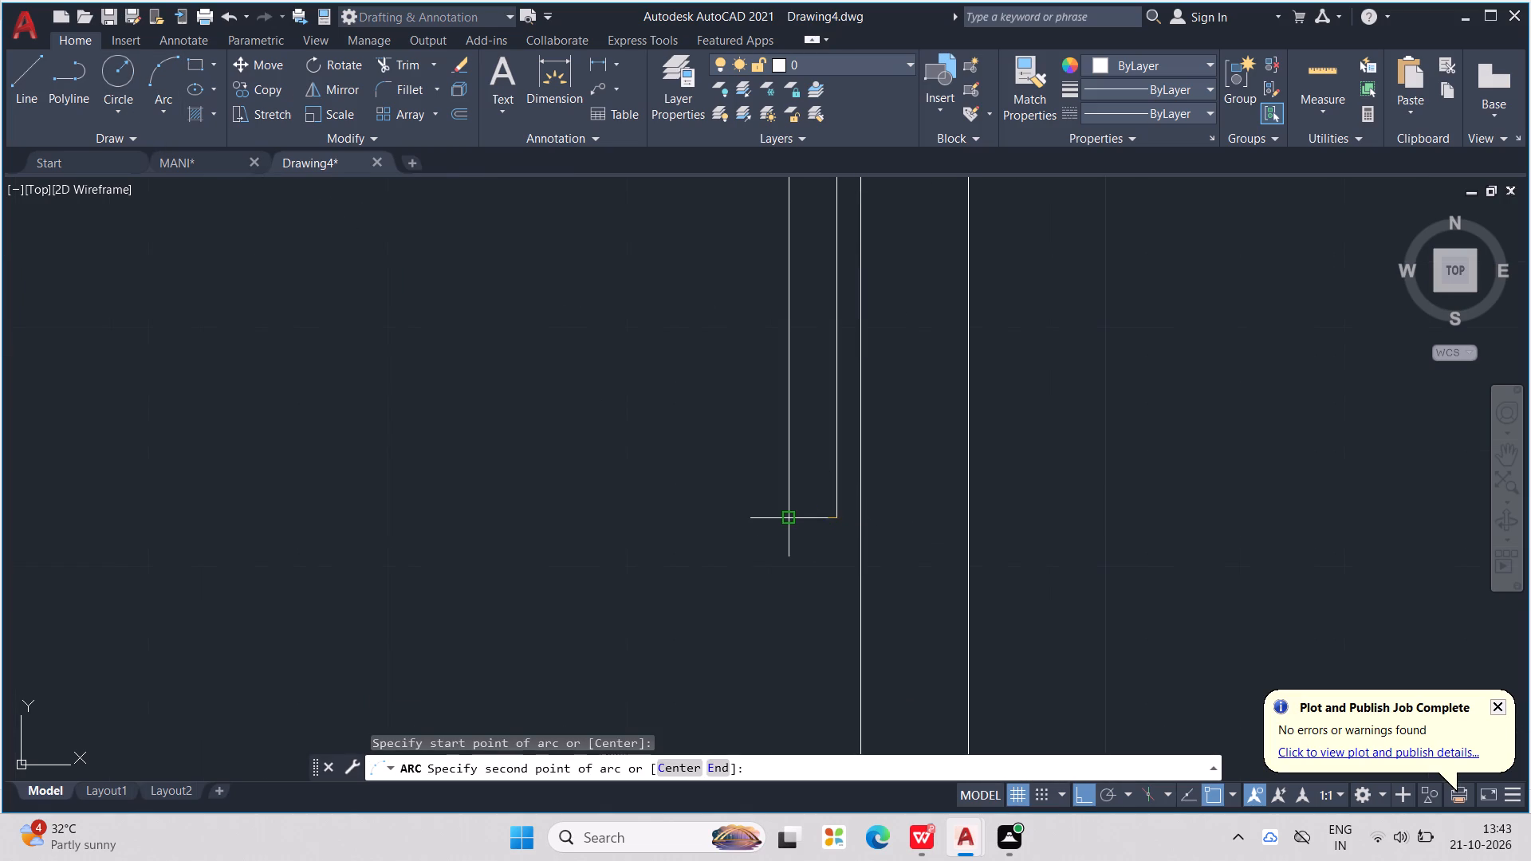
pyautogui.click(789, 520)
pyautogui.scroll(-2, 514, 560)
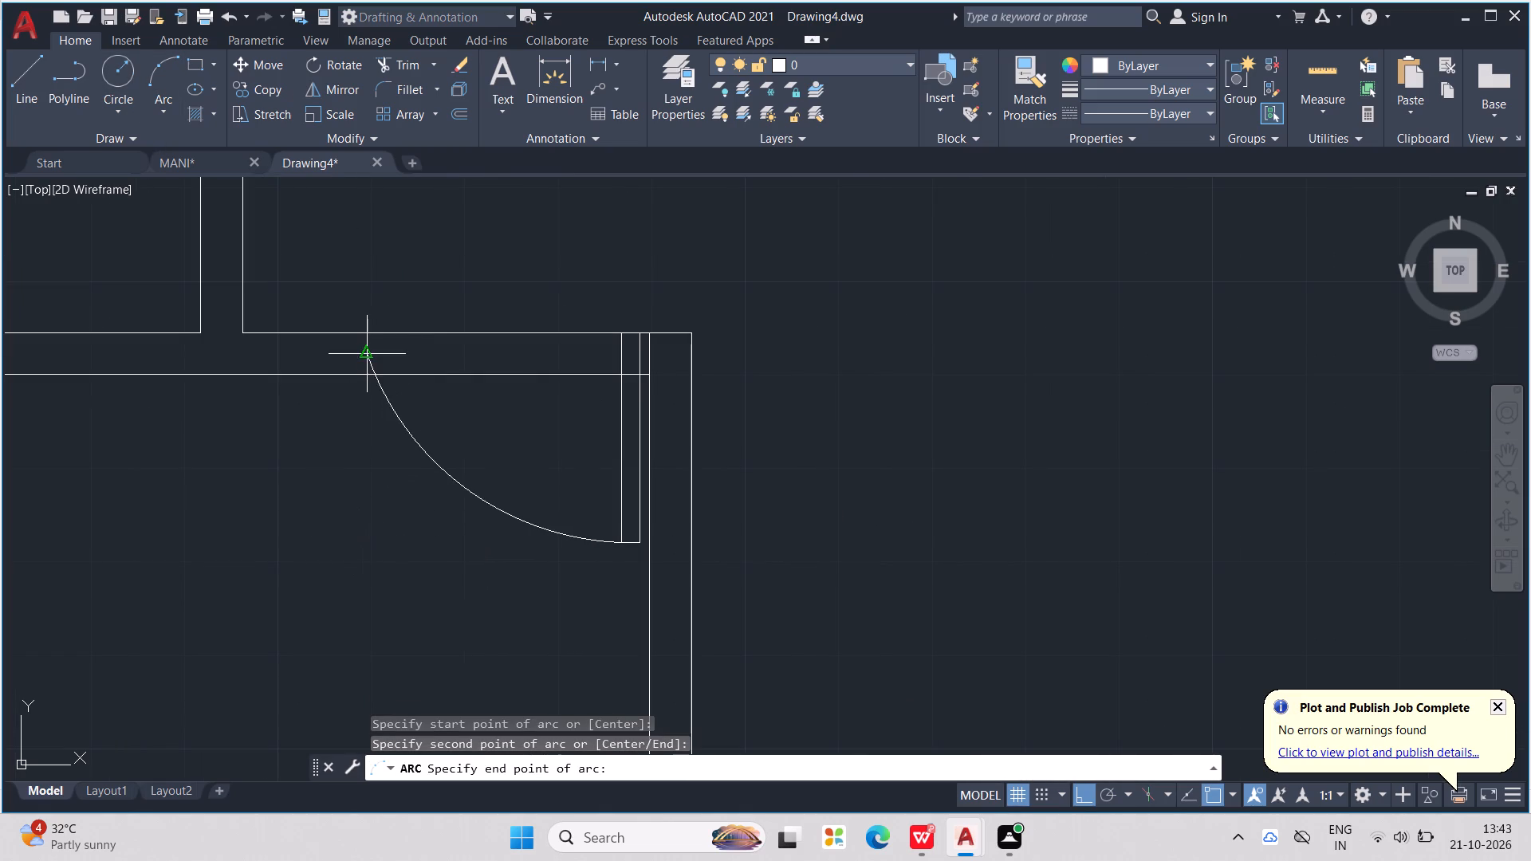
pyautogui.click(459, 377)
pyautogui.press('Escape')
pyautogui.press('Escape')
pyautogui.press('Escape')
pyautogui.press('Escape')
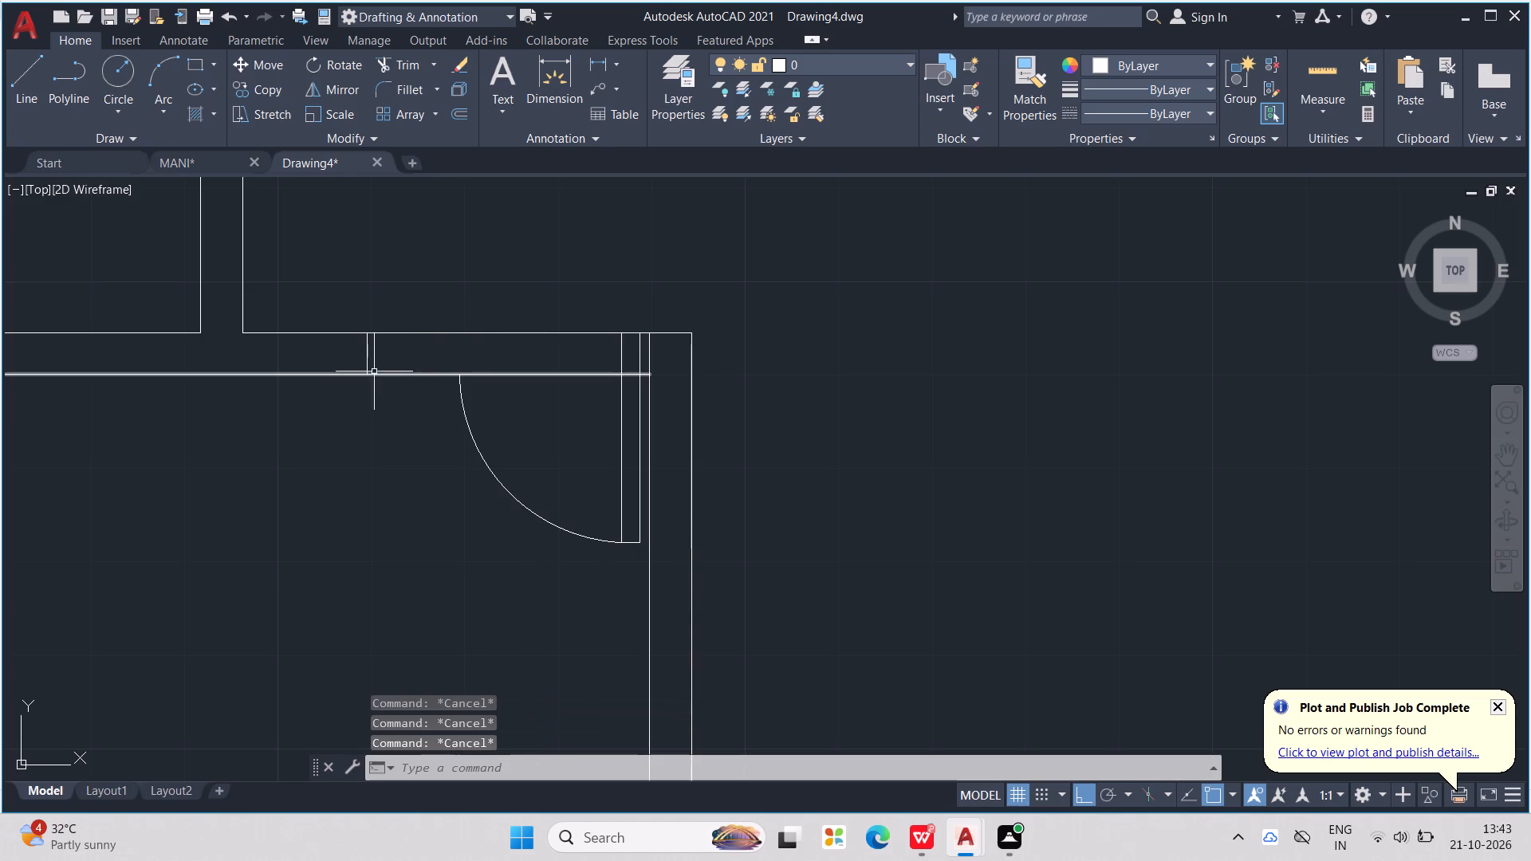
# Move the jamb line along the partition to align with the upper end of the swing arc.
pyautogui.click(365, 364)
pyautogui.scroll(2, 362, 350)
pyautogui.moveTo(369, 356); pyautogui.dragTo(436, 363)
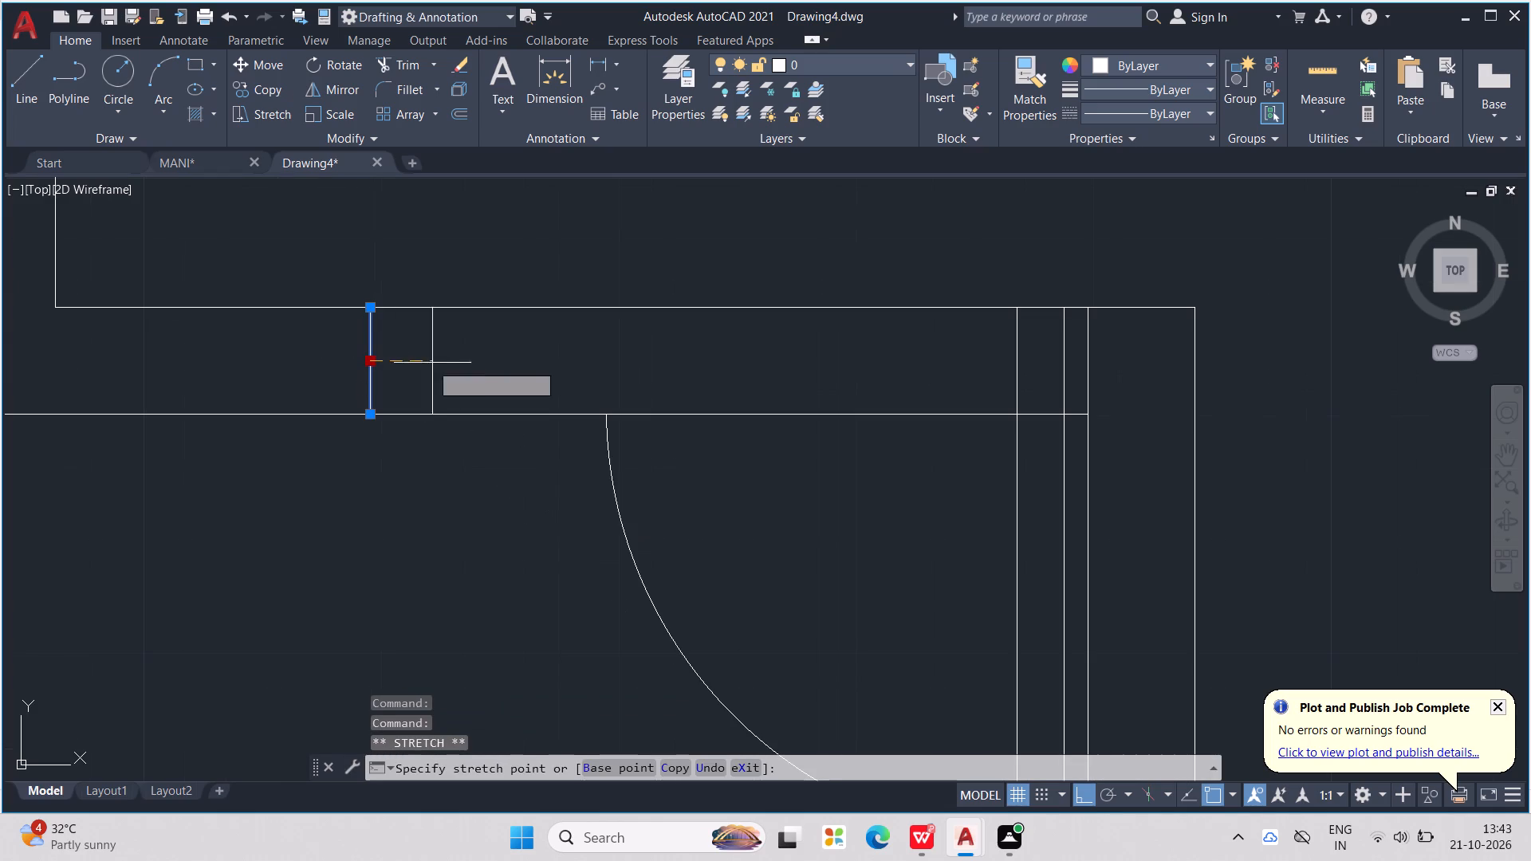
pyautogui.moveTo(436, 363); pyautogui.dragTo(605, 383)
pyautogui.click(605, 383)
pyautogui.press('Escape')
pyautogui.scroll(-2, 671, 443)
pyautogui.press('Escape')
pyautogui.press('Escape')
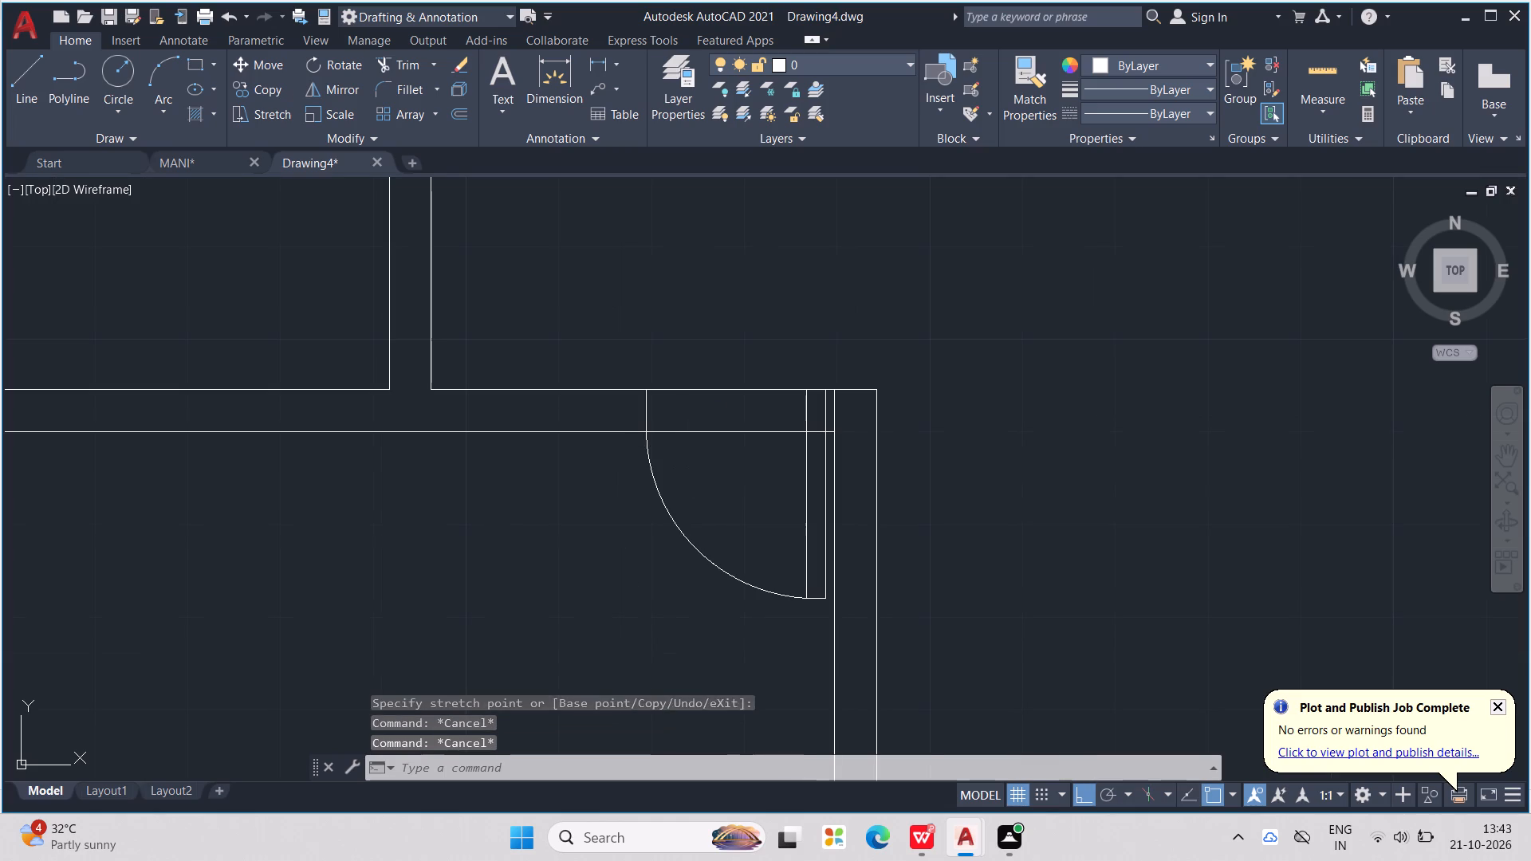
# Trim the partition's lower line across the door opening, the leaf's outer line within the partition thickness, and the stub between the leaf lines.
pyautogui.press('t')
pyautogui.press('r')
pyautogui.press('Return')
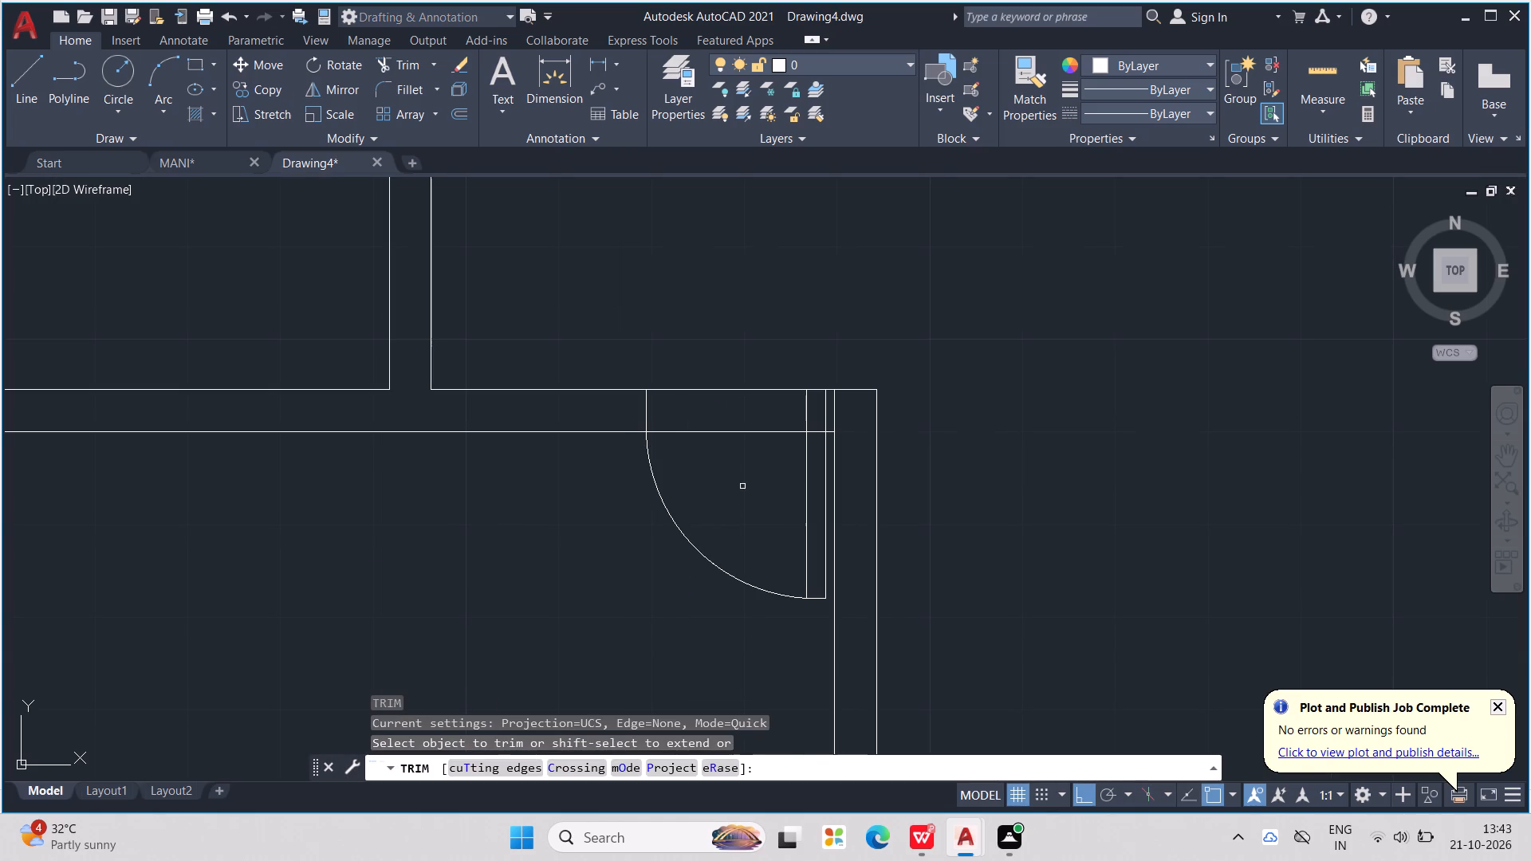
pyautogui.moveTo(729, 403); pyautogui.dragTo(729, 410)
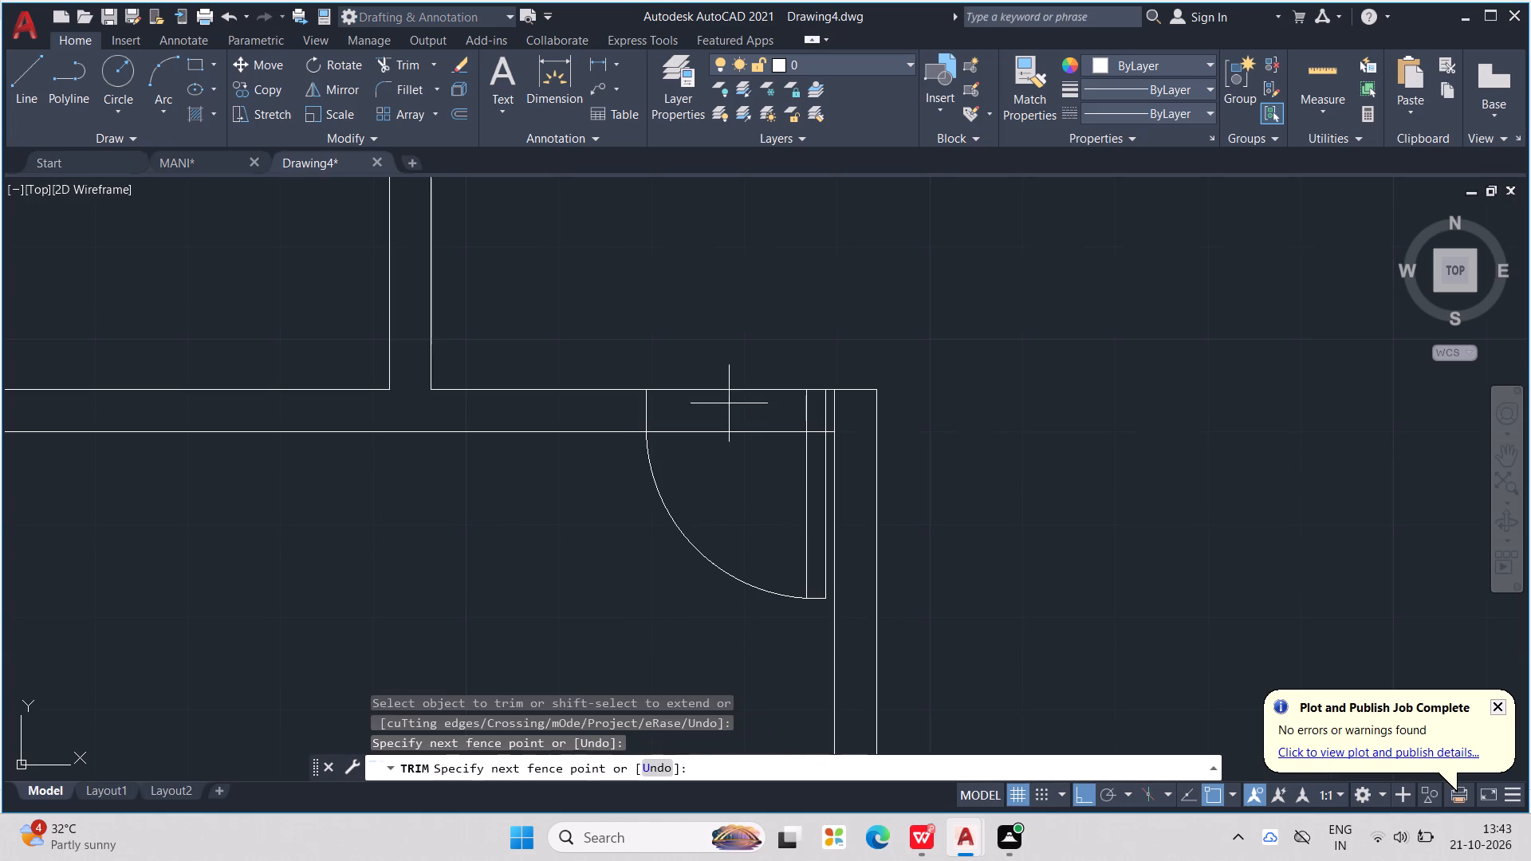
pyautogui.moveTo(729, 410); pyautogui.dragTo(737, 447)
pyautogui.scroll(2, 805, 438)
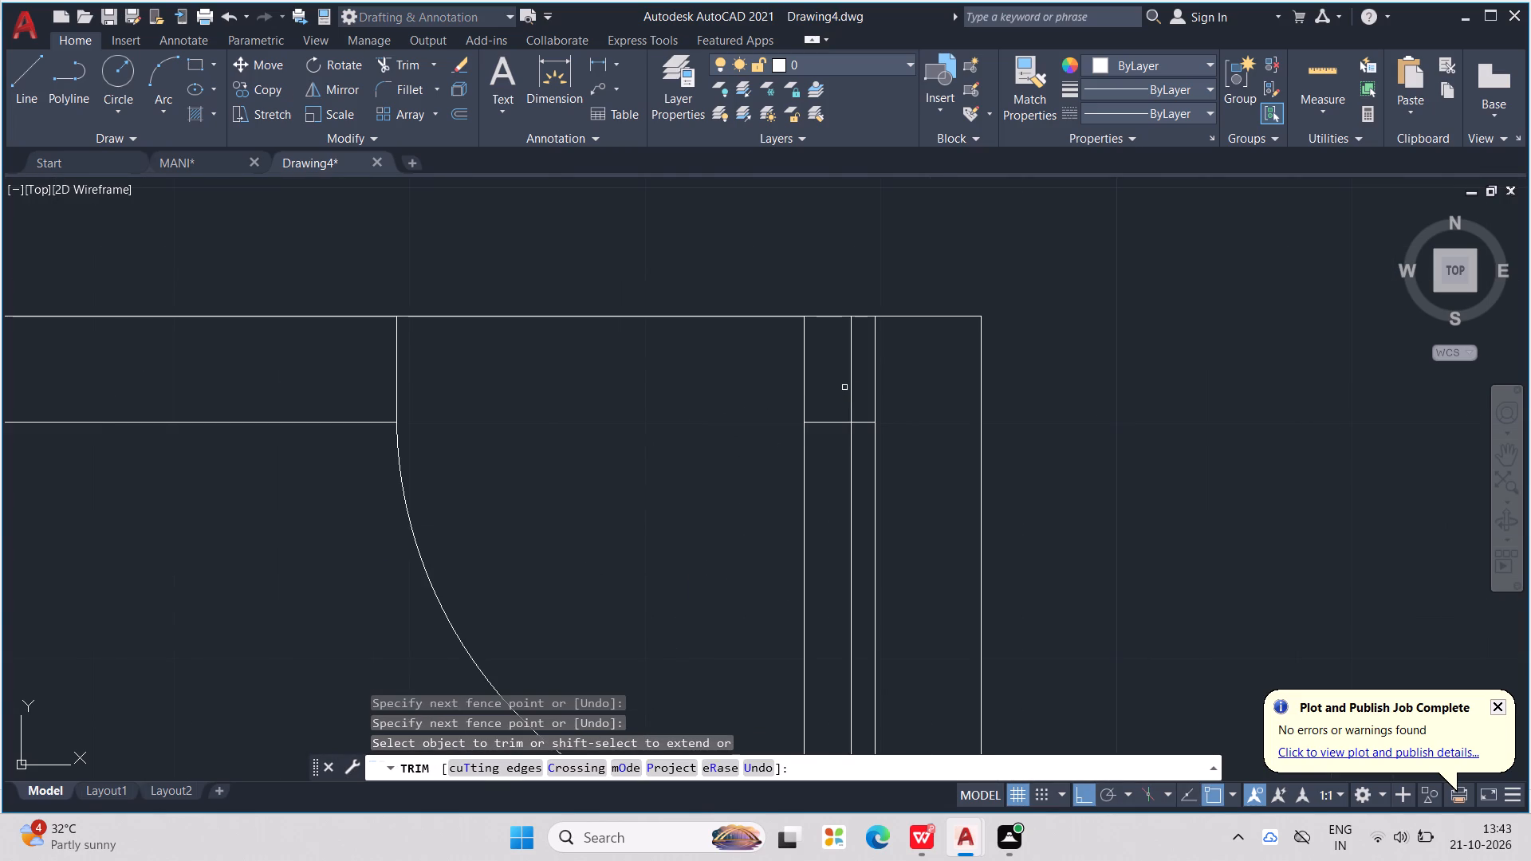
pyautogui.scroll(-2, 845, 386)
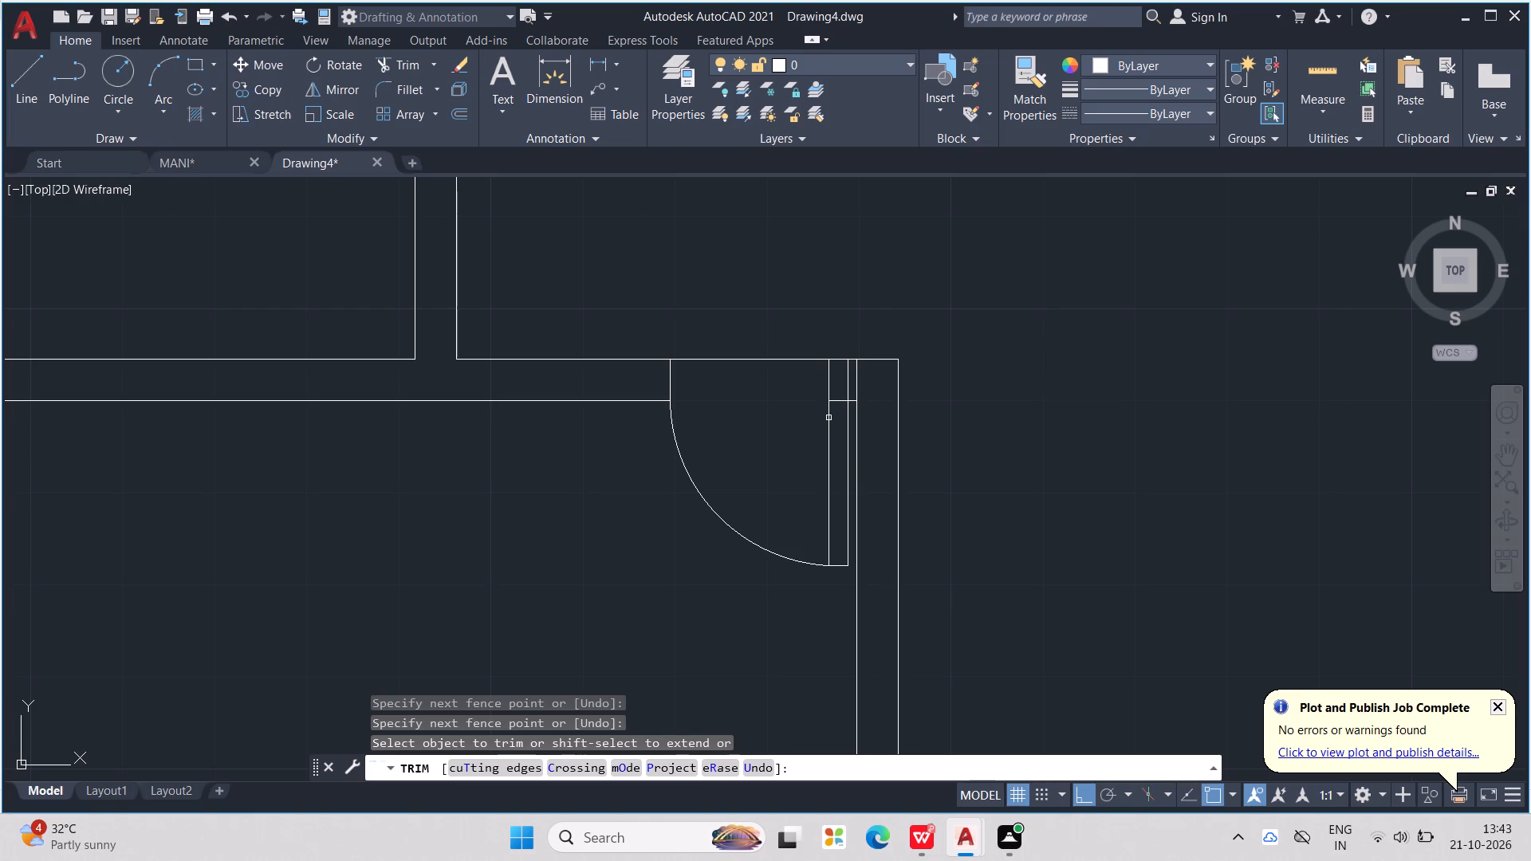
pyautogui.scroll(2, 832, 411)
pyautogui.click(866, 345)
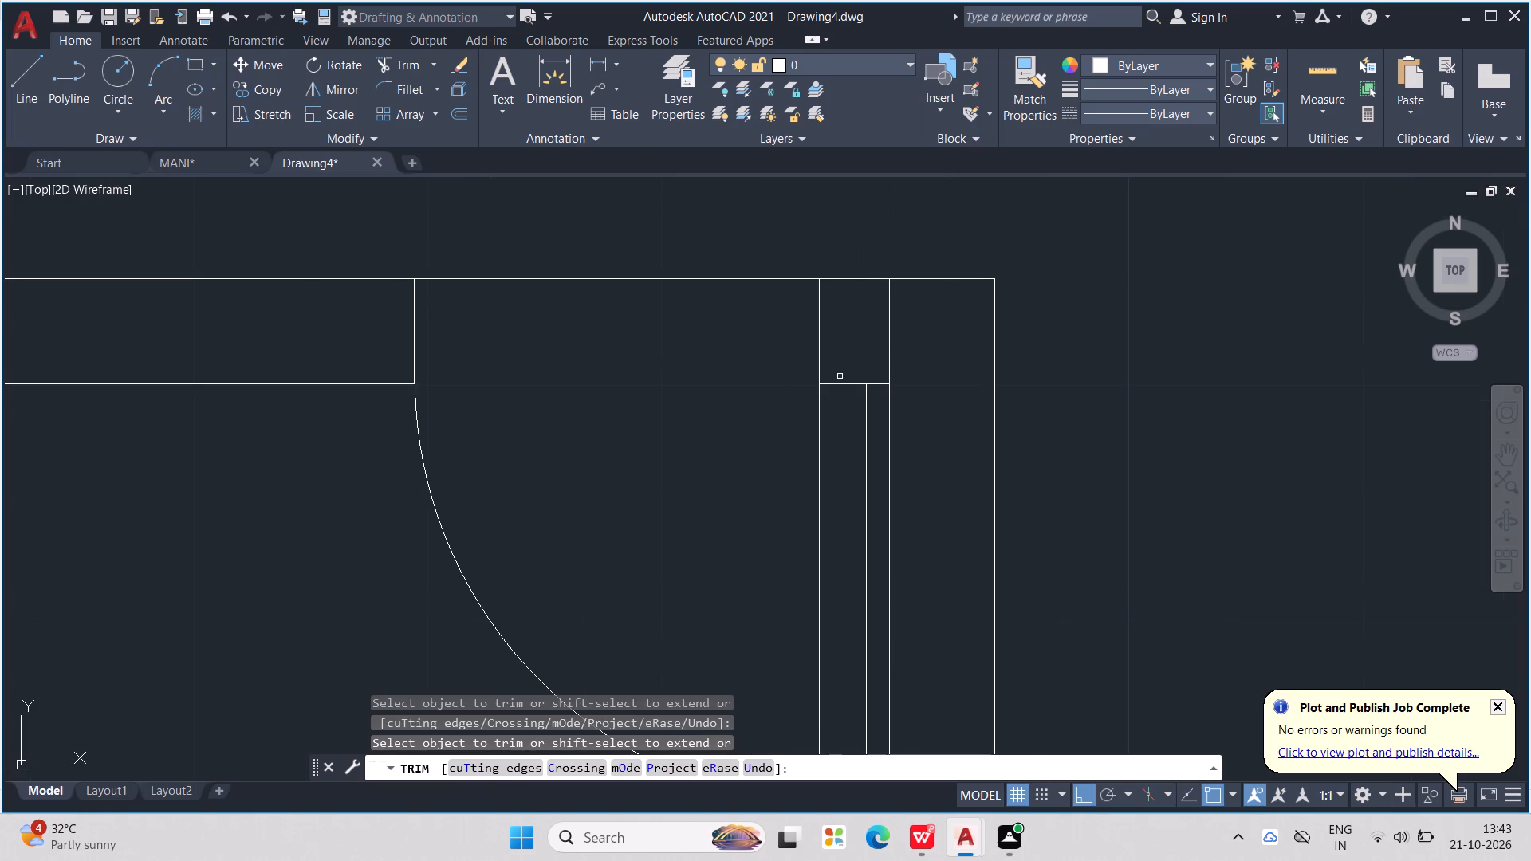
pyautogui.moveTo(839, 377); pyautogui.dragTo(844, 401)
pyautogui.scroll(-2, 846, 397)
pyautogui.scroll(-2, 991, 458)
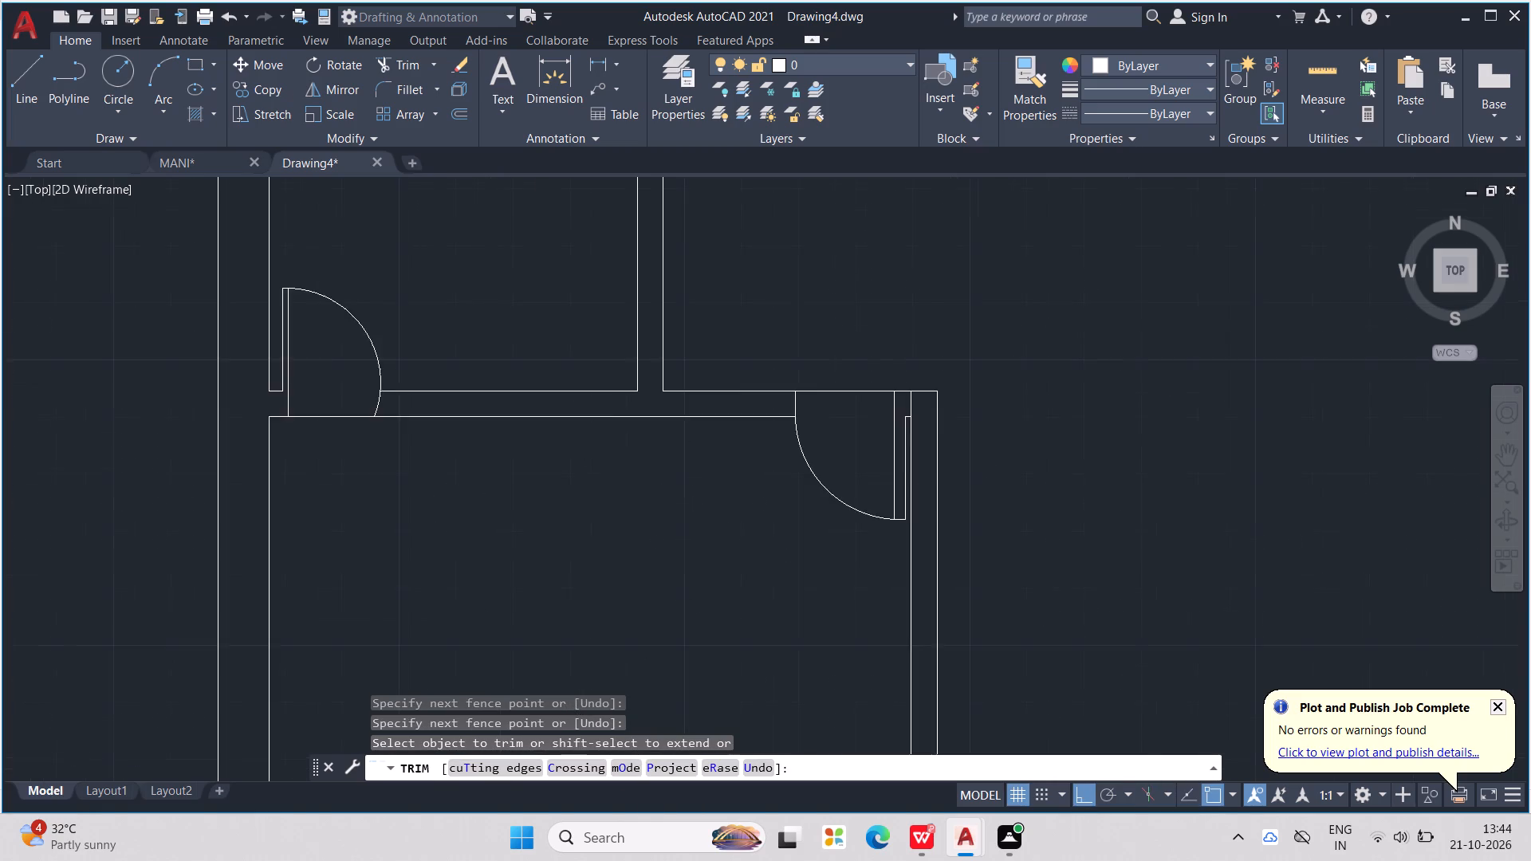
pyautogui.moveTo(1048, 484); pyautogui.dragTo(962, 412, button='middle')
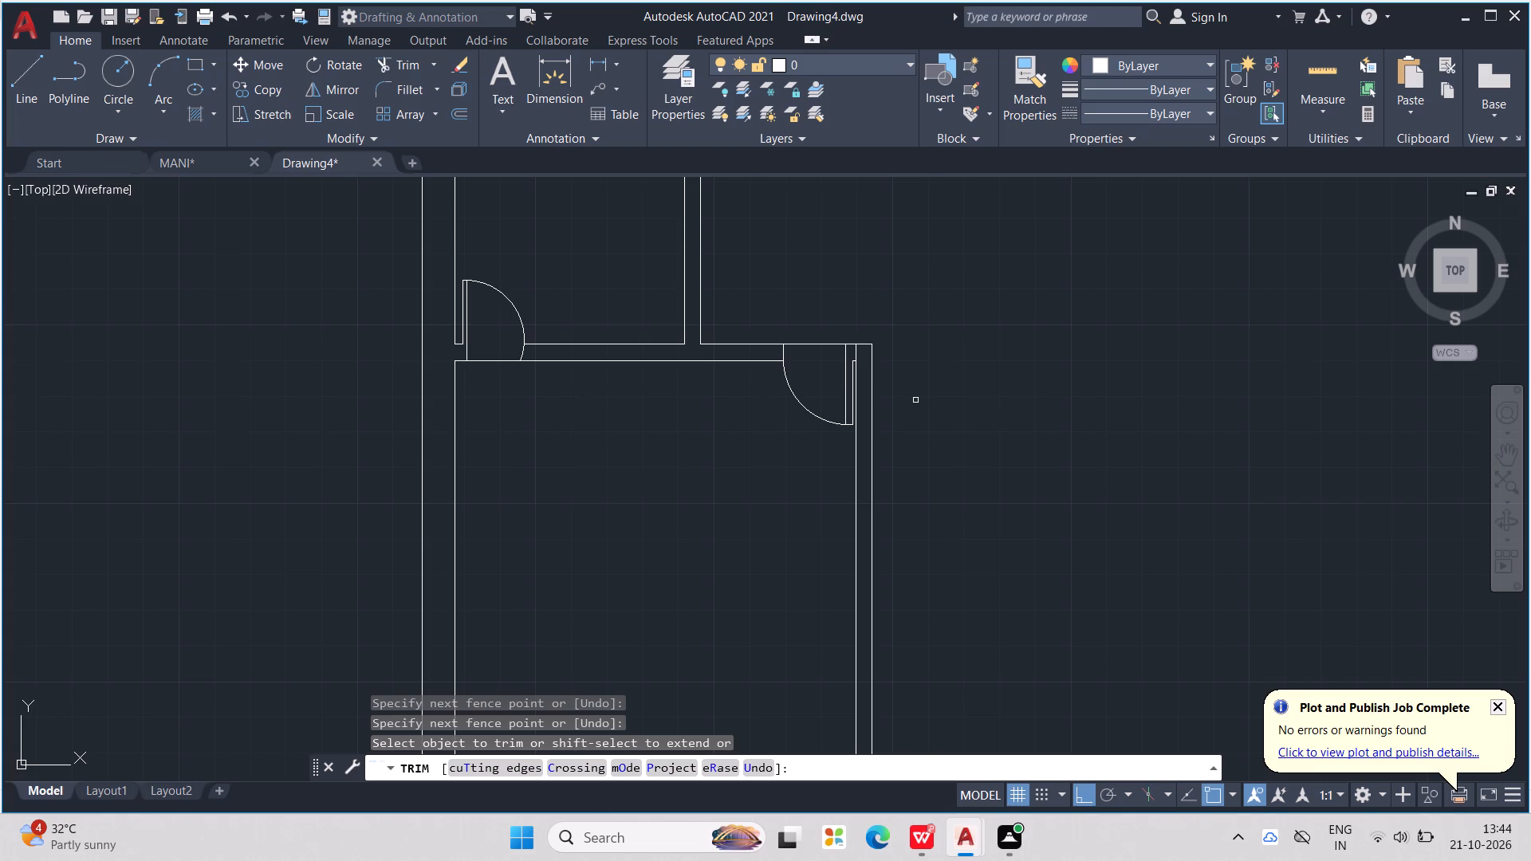
pyautogui.scroll(-2, 914, 390)
pyautogui.moveTo(944, 413); pyautogui.dragTo(843, 572, button='middle')
pyautogui.scroll(-1, 930, 432)
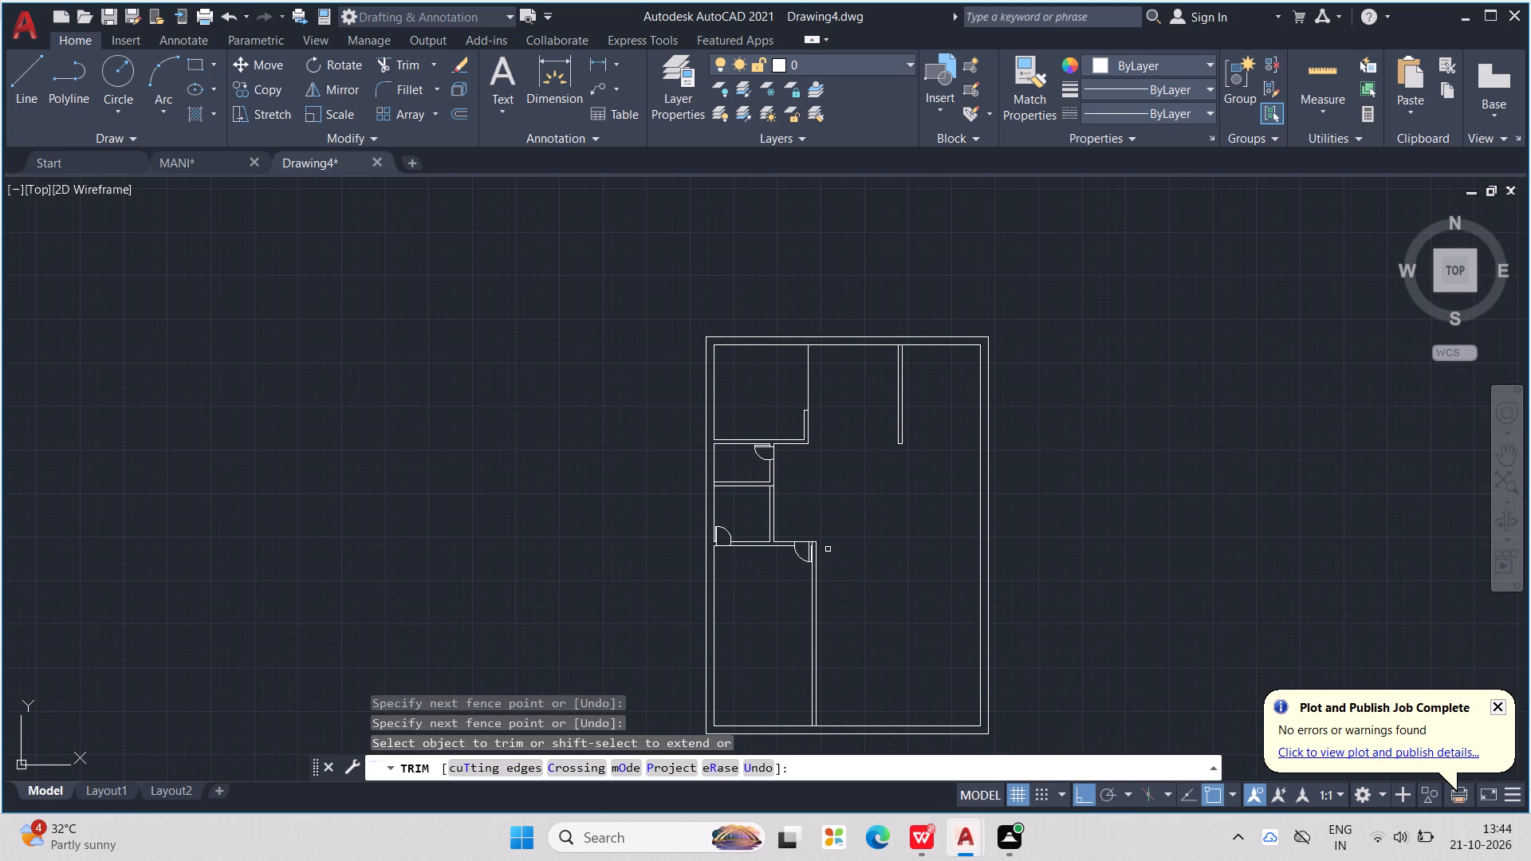
pyautogui.press('Escape')
pyautogui.press('Escape')
pyautogui.press('Escape')
pyautogui.press('Escape')
pyautogui.press('Escape')
pyautogui.press('Escape')
pyautogui.press('Escape')
pyautogui.press('Escape')
pyautogui.press('Escape')
pyautogui.press('Escape')
pyautogui.press('Escape')
pyautogui.press('Escape')
pyautogui.press('Escape')
pyautogui.press('Escape')
pyautogui.press('Escape')
pyautogui.press('Escape')
pyautogui.press('Escape')
pyautogui.press('Escape')
pyautogui.press('Escape')
pyautogui.press('Escape')
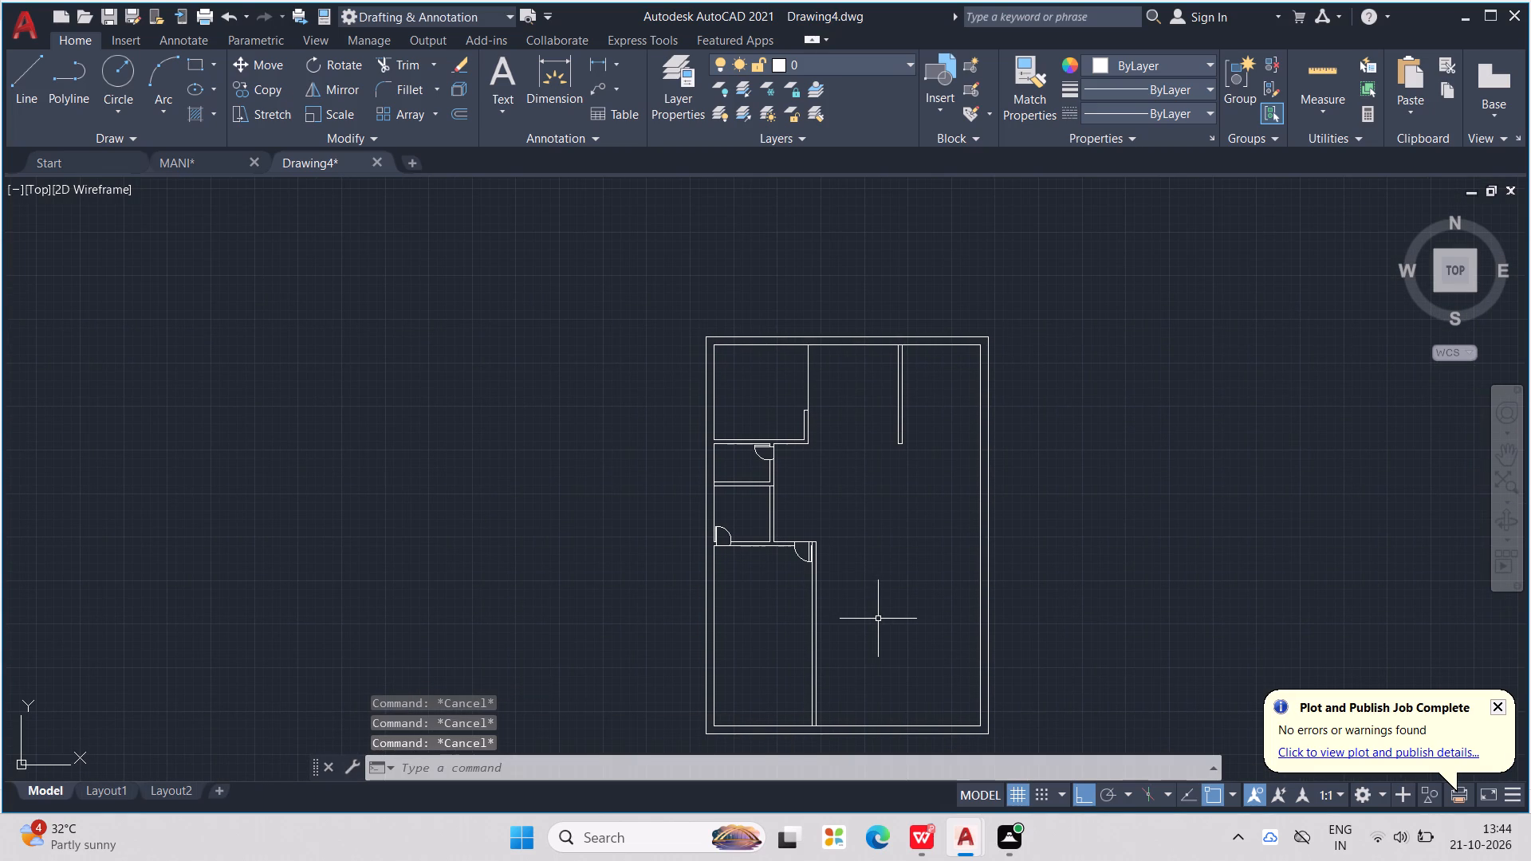
pyautogui.press('Escape')
pyautogui.press('Escape')
pyautogui.press('Escape')
pyautogui.press('Escape')
pyautogui.press('Escape')
pyautogui.press('Escape')
pyautogui.press('Escape')
# Offset the inner line of the bottom outer wall 12'9" upward into the plan.
pyautogui.press('o')
pyautogui.write('FF')
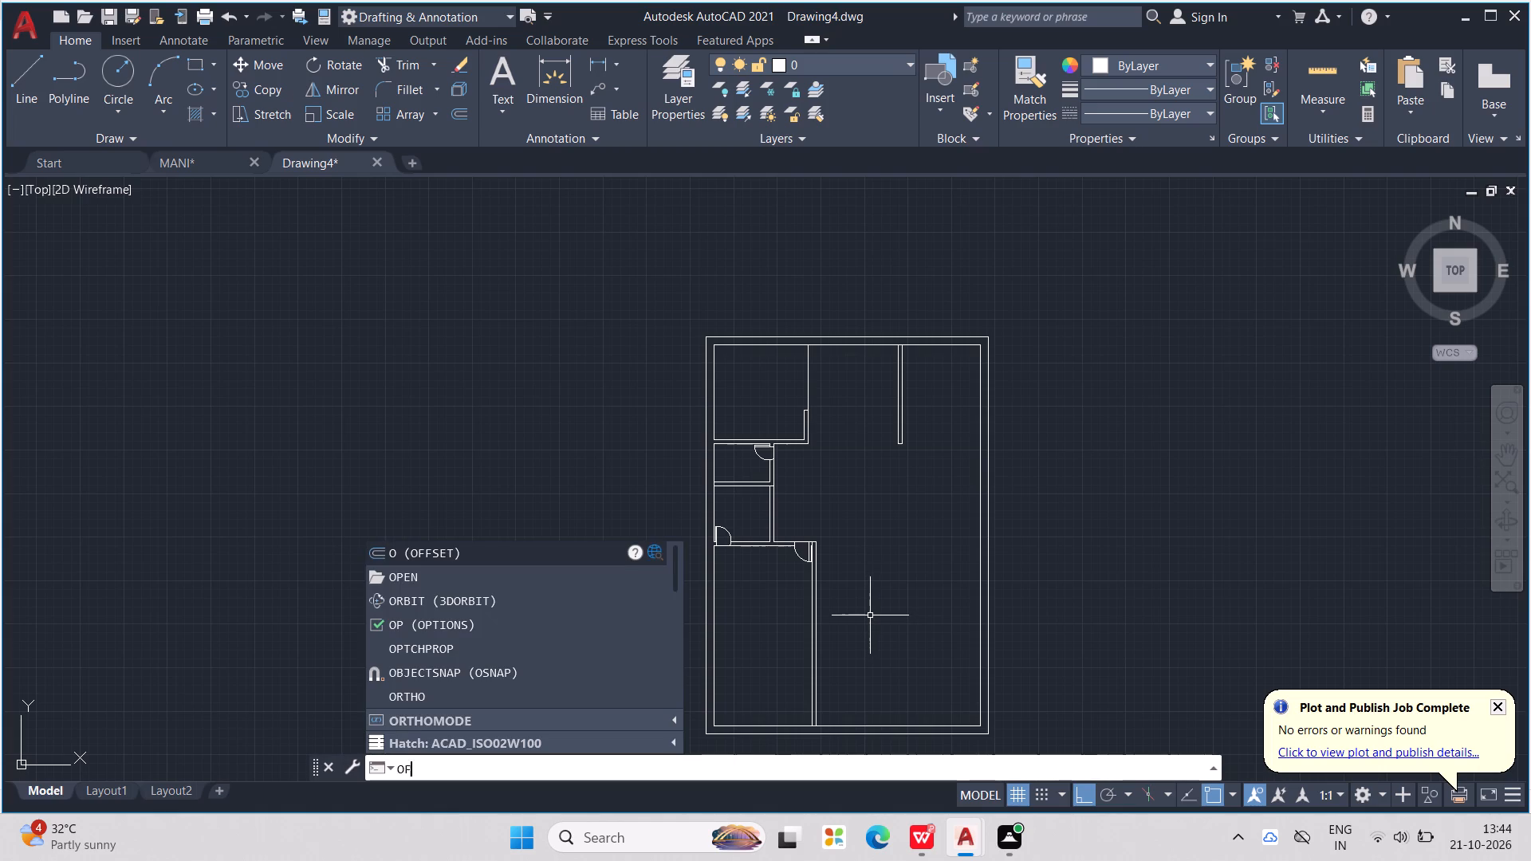
pyautogui.press('Return')
pyautogui.write("12'")
pyautogui.write('9"')
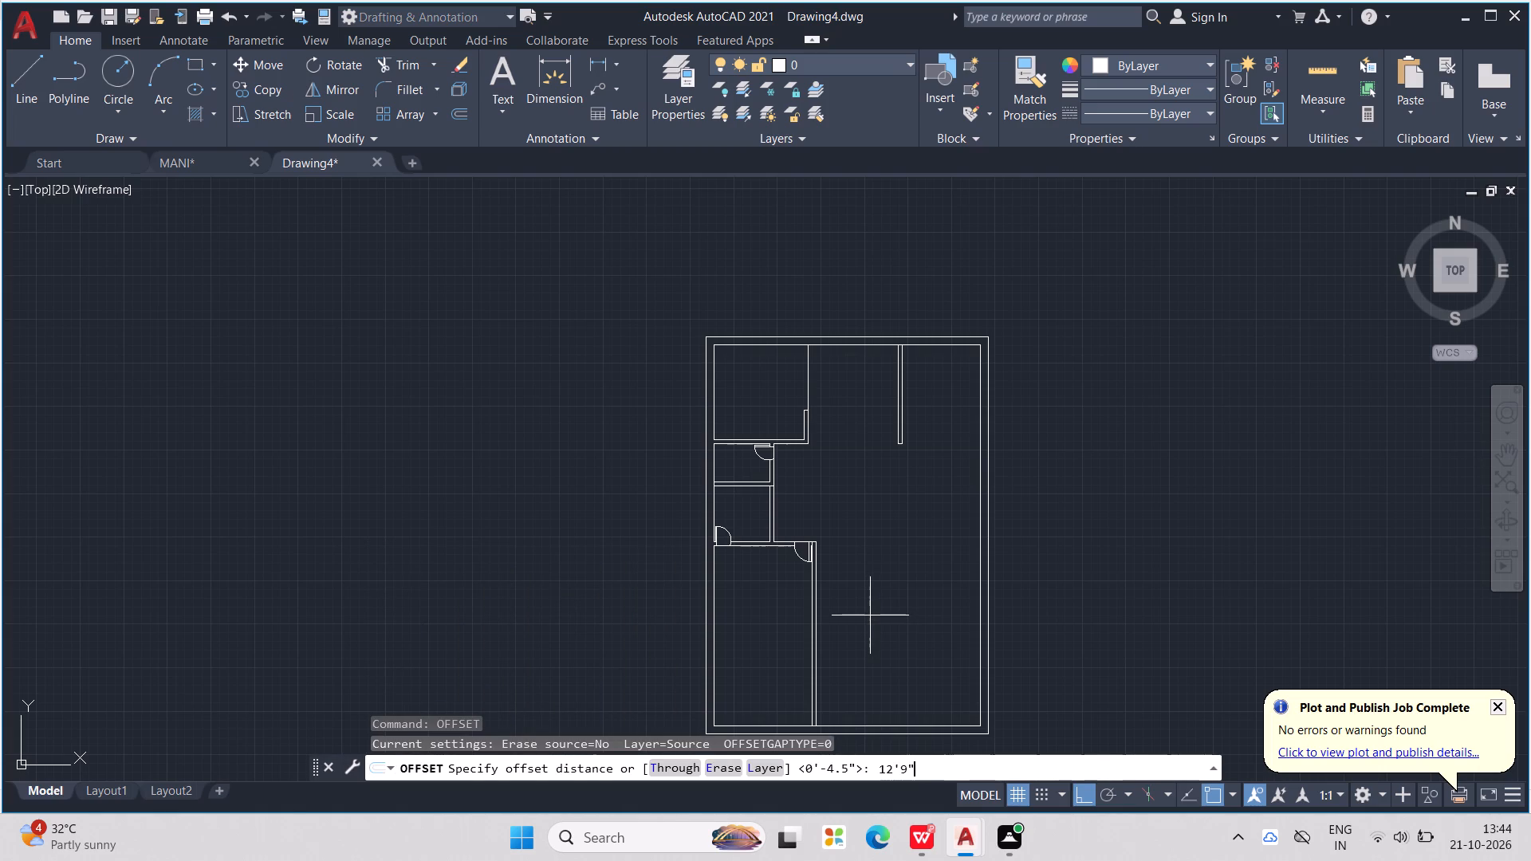
pyautogui.press('Return')
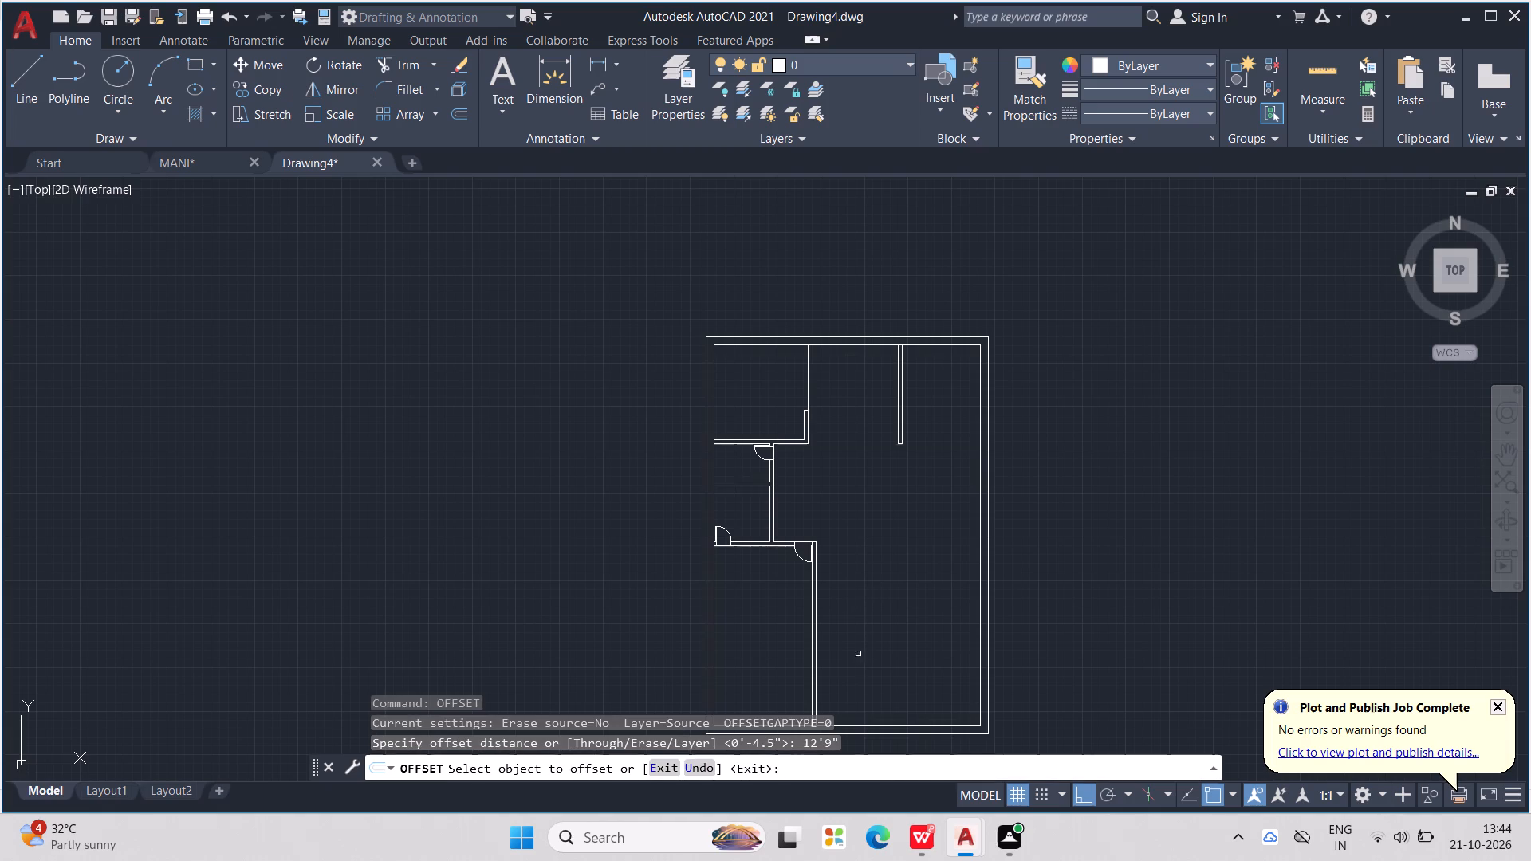
pyautogui.click(913, 725)
pyautogui.click(908, 607)
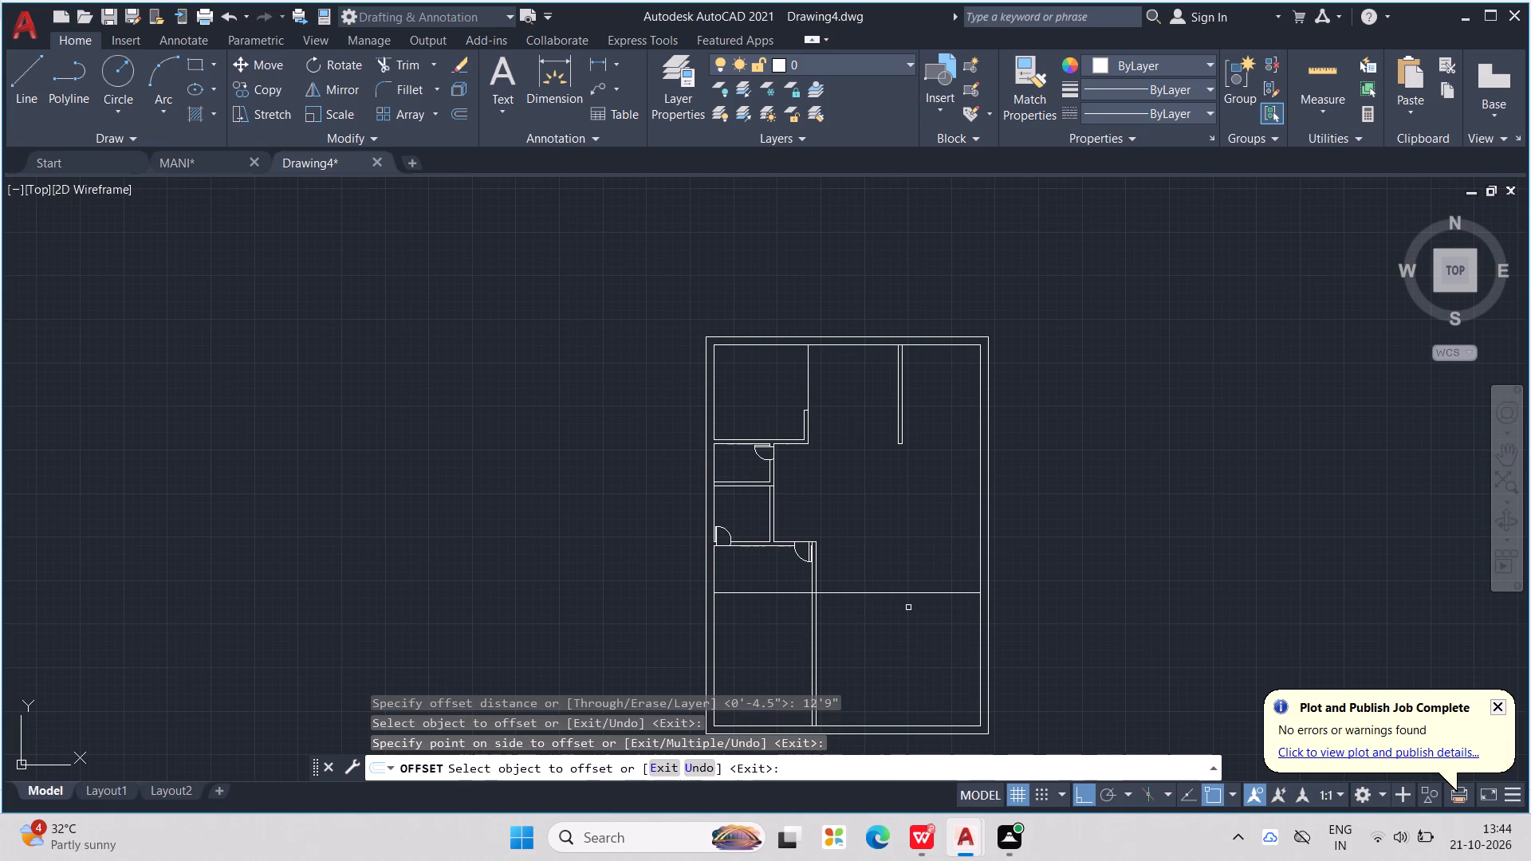
pyautogui.press('Escape')
pyautogui.press('Escape')
pyautogui.press('Escape')
pyautogui.press('Escape')
pyautogui.press('Escape')
pyautogui.press('Escape')
pyautogui.press('Escape')
pyautogui.press('Escape')
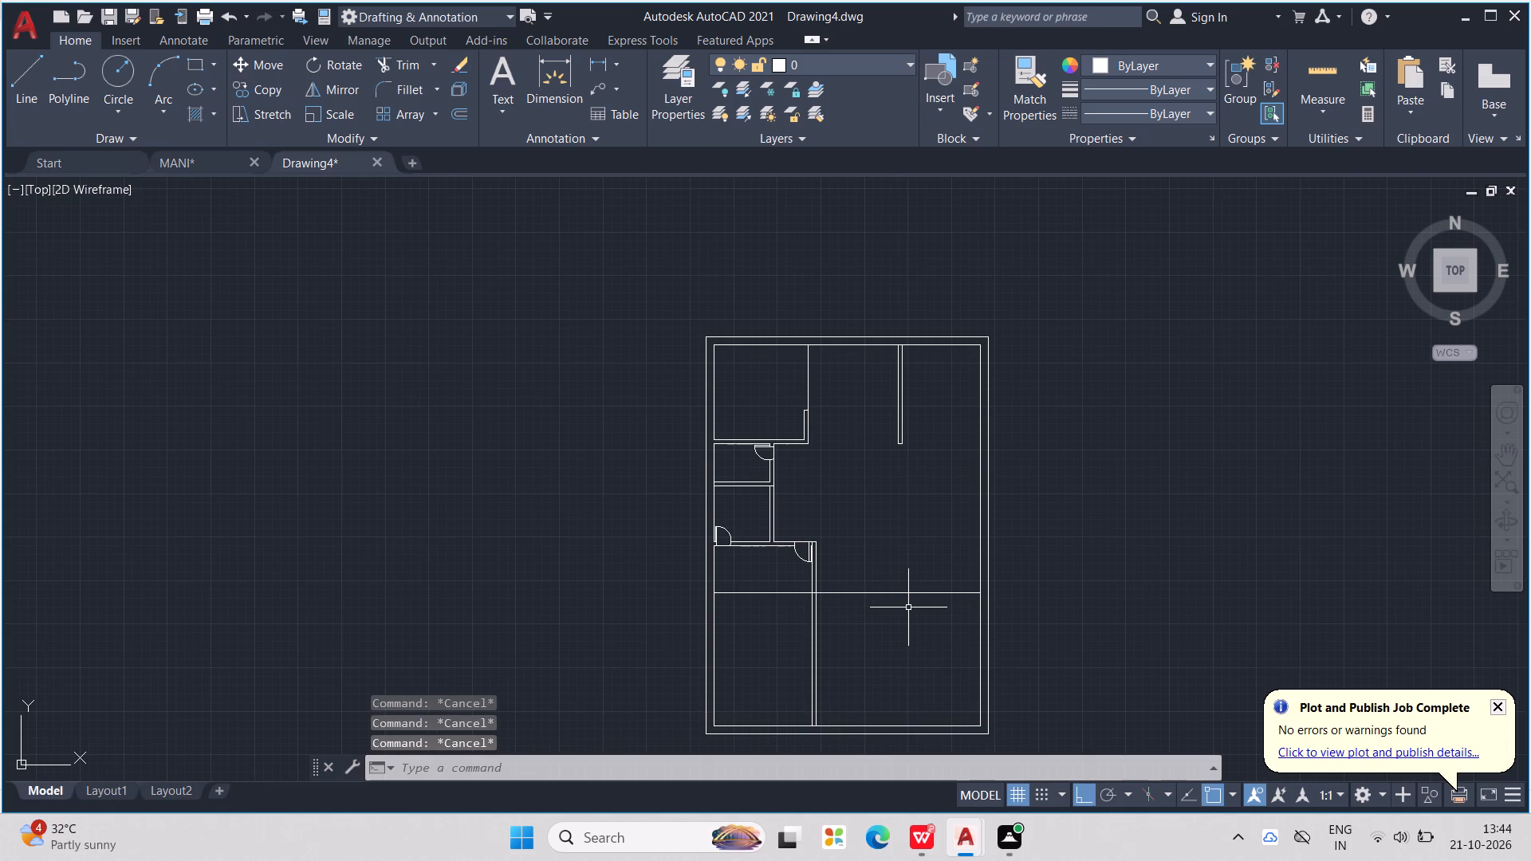
# Trim the new horizontal line inside the lower-left room and across the vertical partition's thickness, keeping only the part in the right-hand room.
pyautogui.write('TR')
pyautogui.press('Return')
pyautogui.scroll(2, 842, 620)
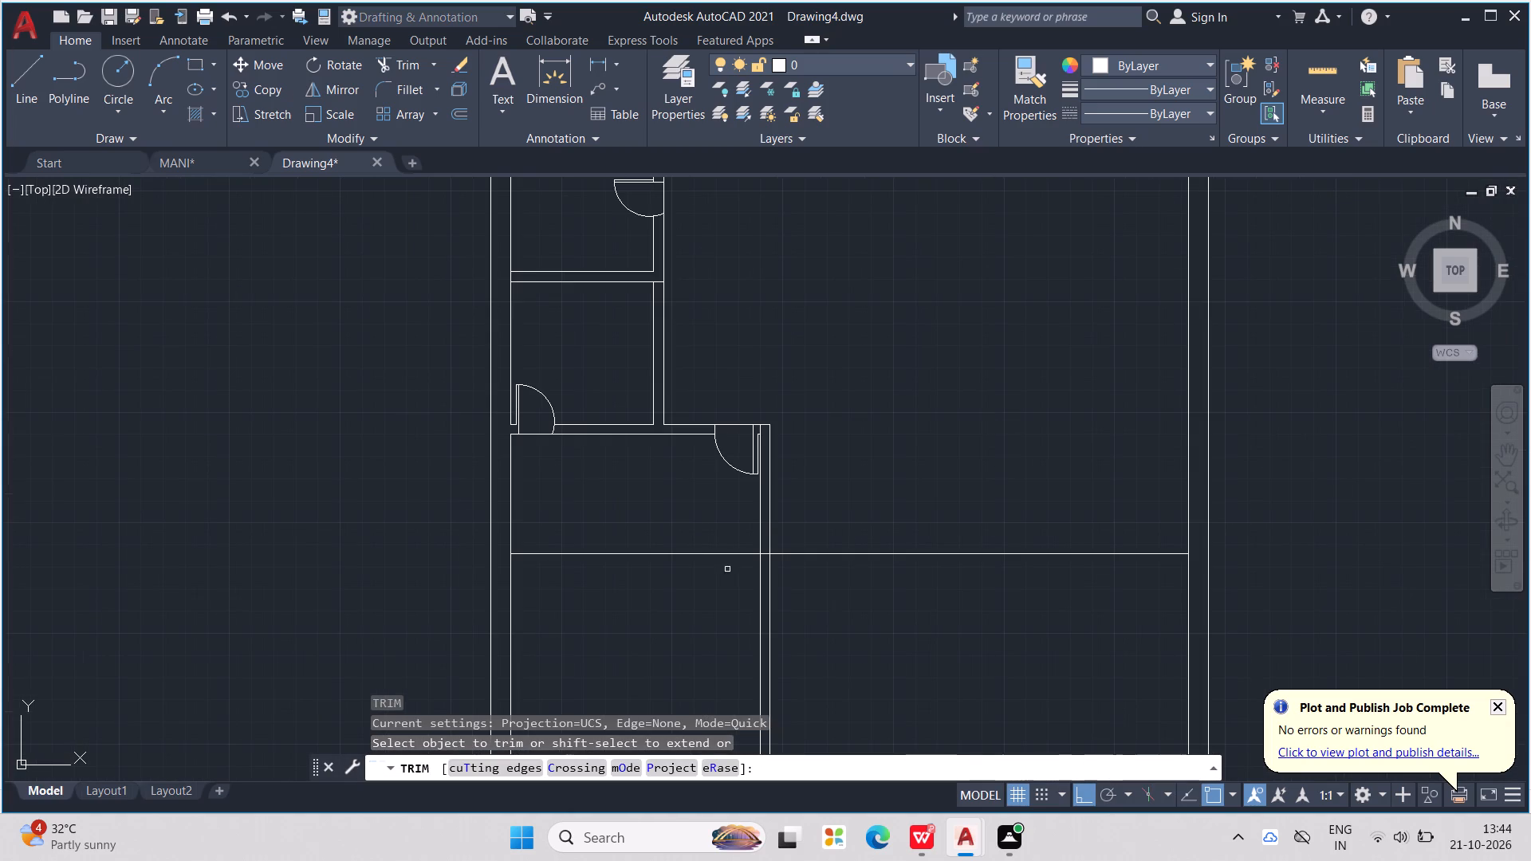
pyautogui.moveTo(698, 543); pyautogui.dragTo(703, 573)
pyautogui.scroll(3, 774, 545)
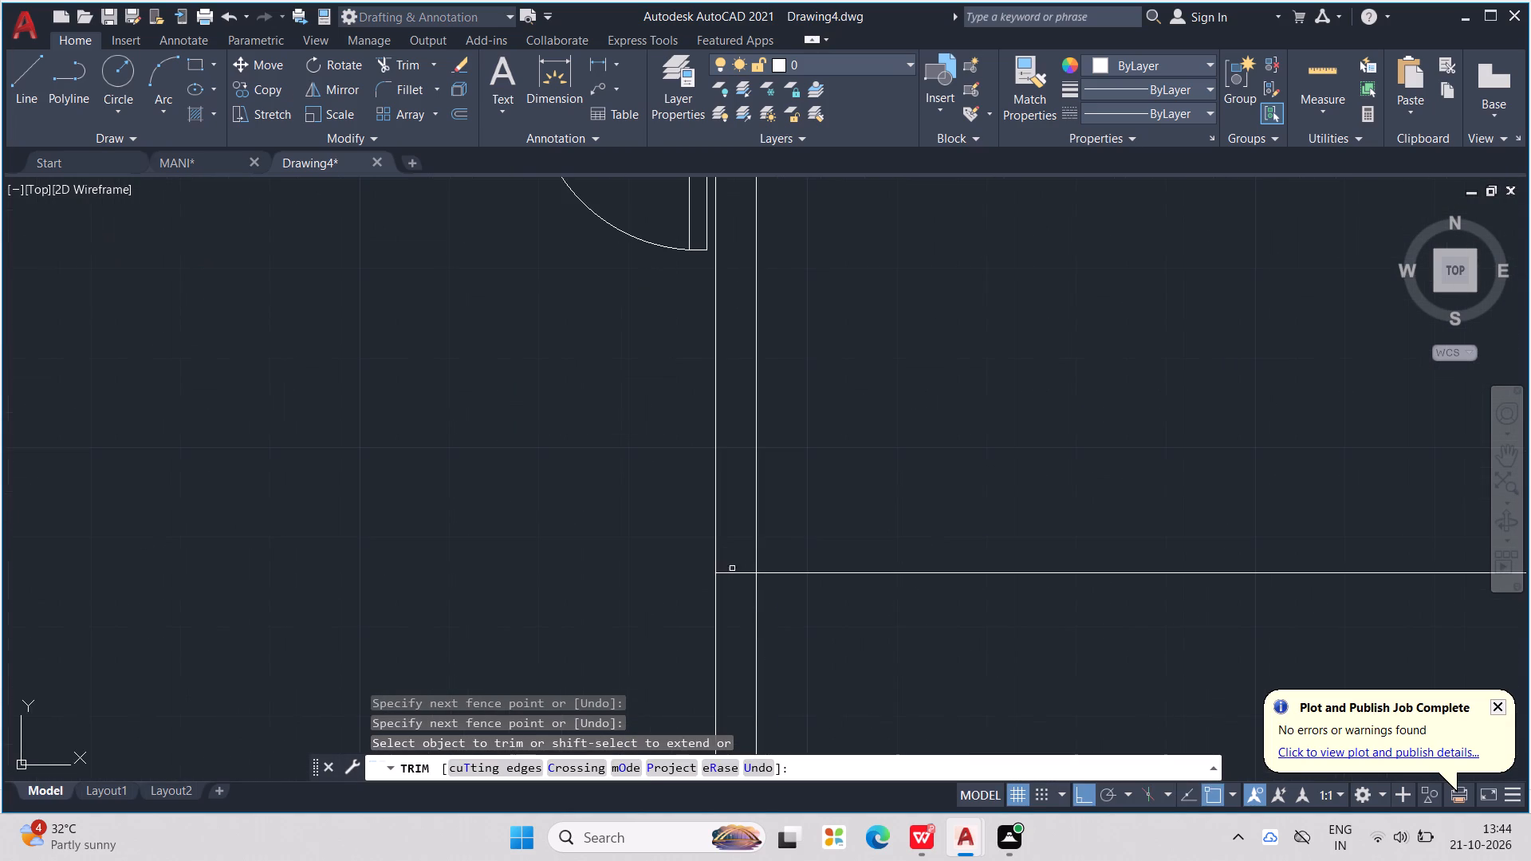
pyautogui.moveTo(726, 570); pyautogui.dragTo(730, 590)
pyautogui.scroll(-3, 734, 578)
pyautogui.press('Escape')
pyautogui.press('Escape')
pyautogui.press('Escape')
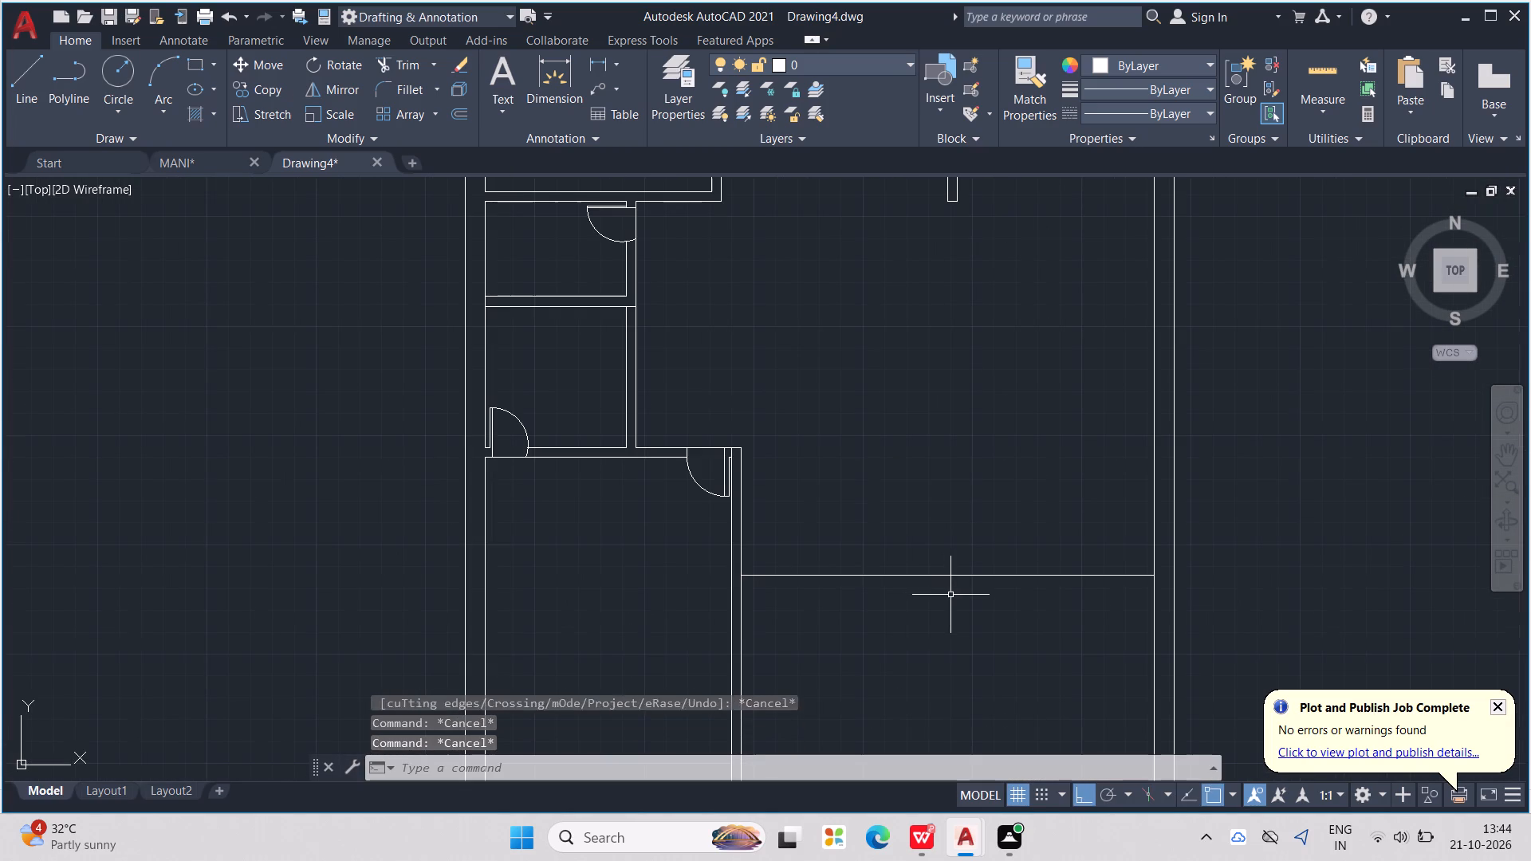
pyautogui.press('Escape')
pyautogui.press('Escape')
pyautogui.press('Escape')
pyautogui.press('Escape')
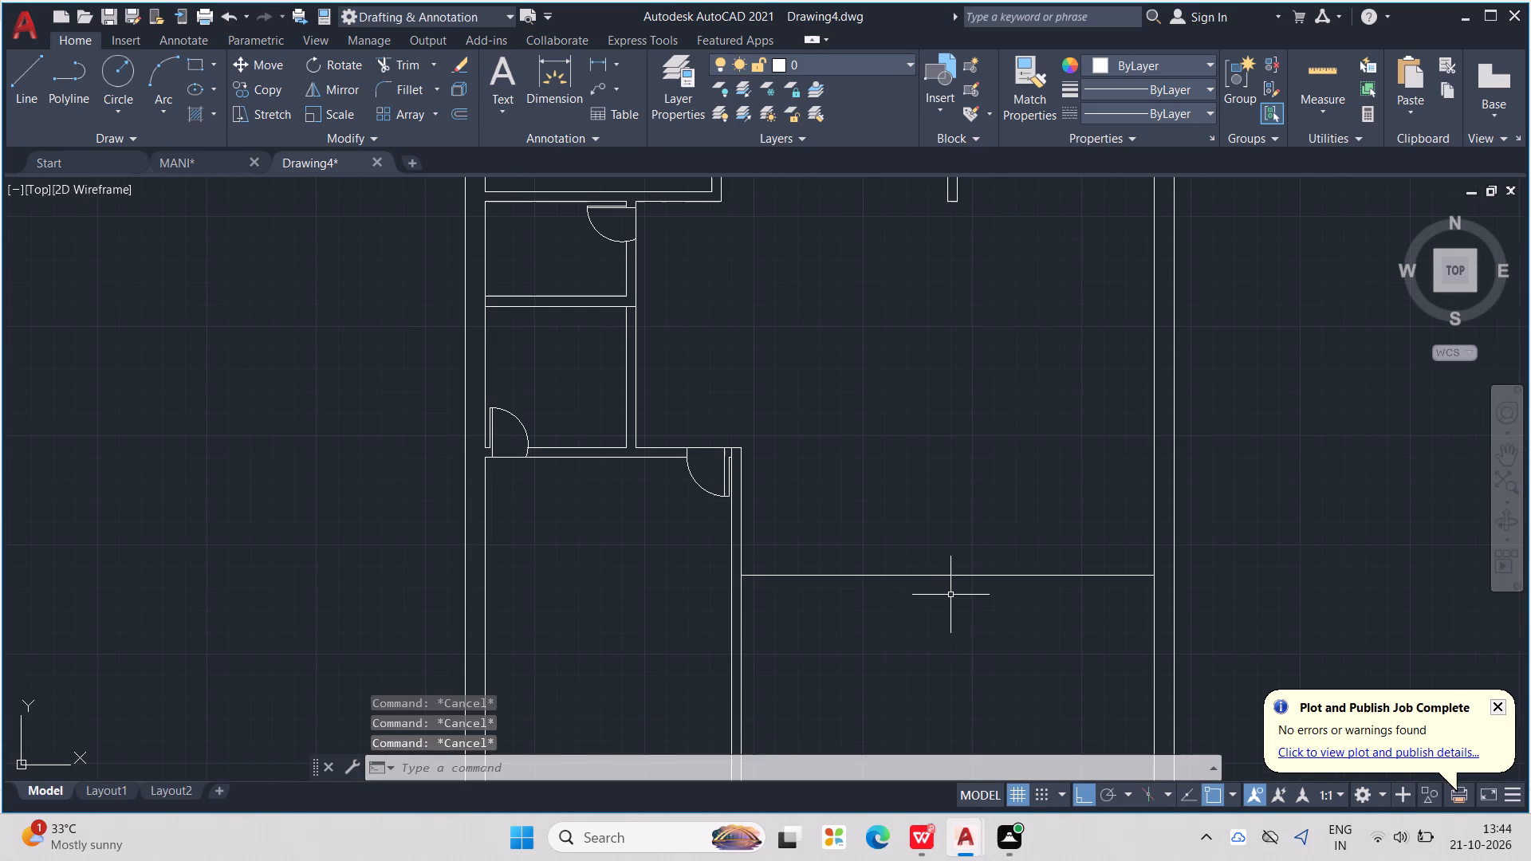
pyautogui.press('Escape')
pyautogui.press('Escape')
pyautogui.press('Escape')
# Offset the remaining horizontal line 4.5" downward to form the new partition's thickness.
pyautogui.write('OFF')
pyautogui.press('Return')
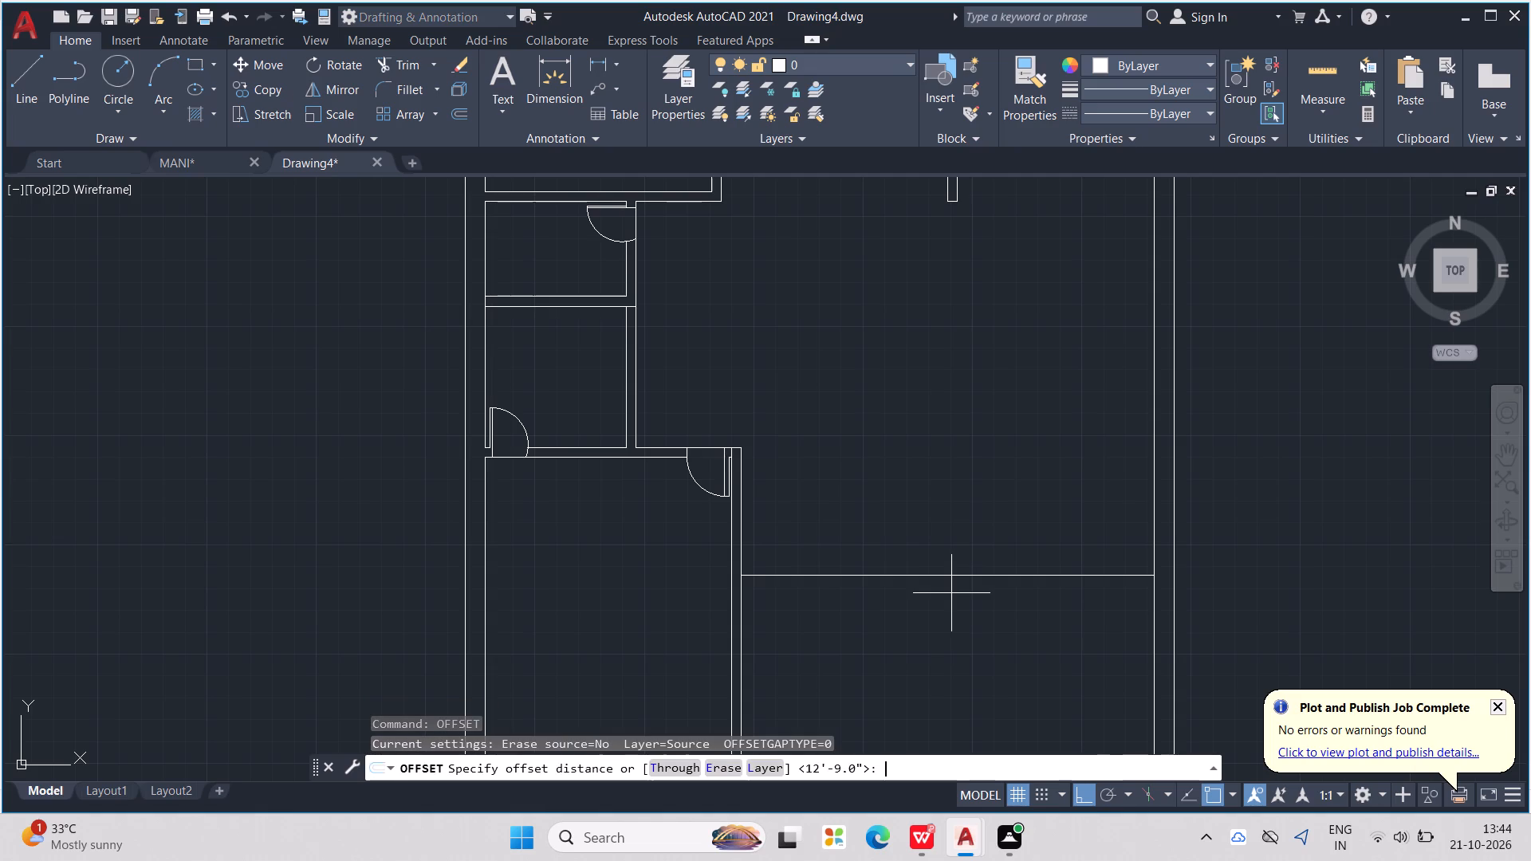
pyautogui.write('4.5"')
pyautogui.press('Return')
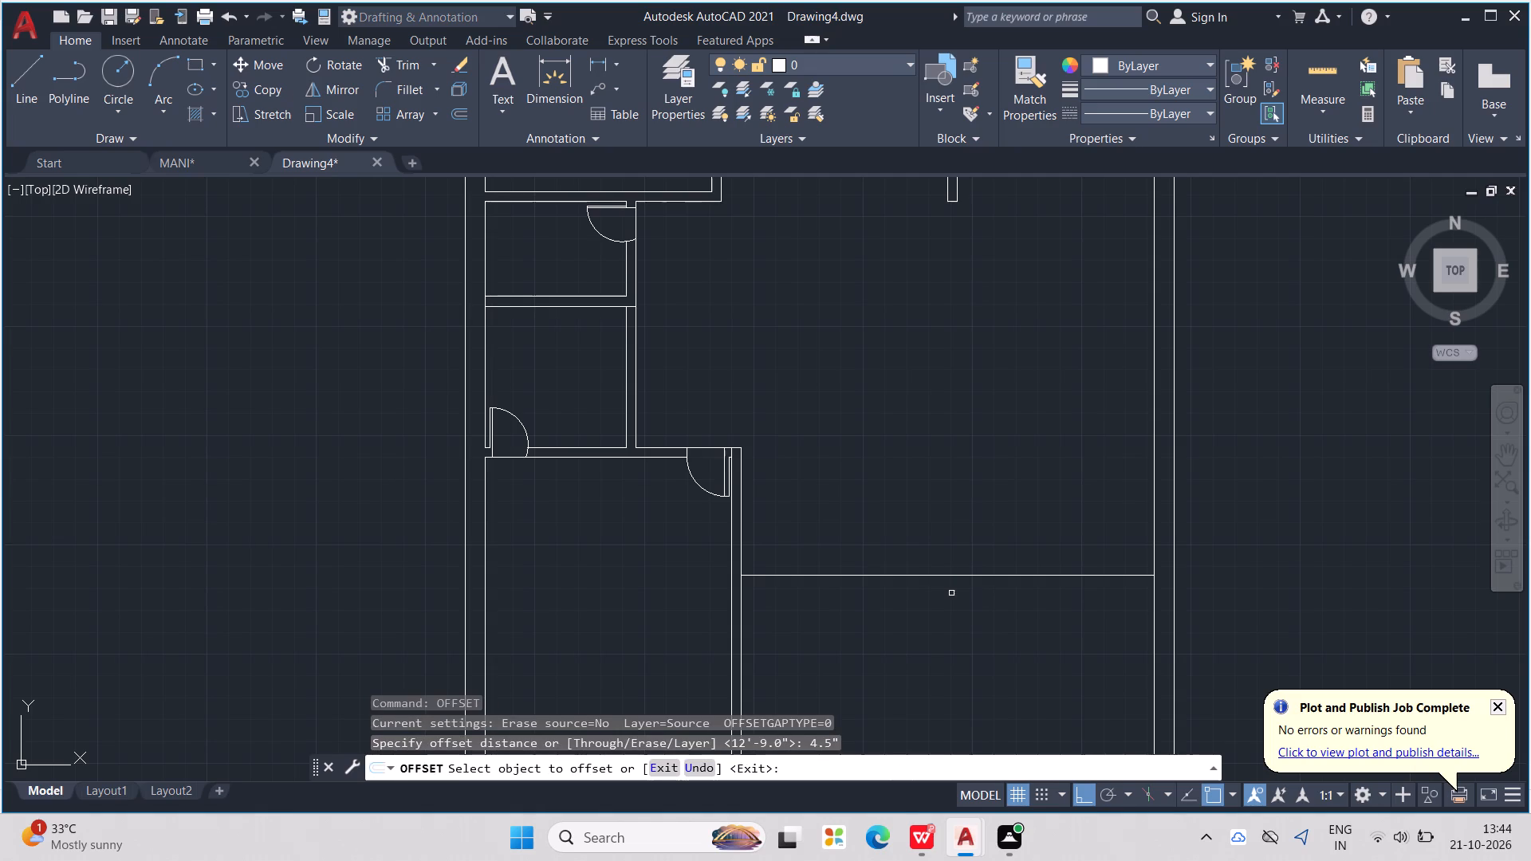
pyautogui.click(935, 573)
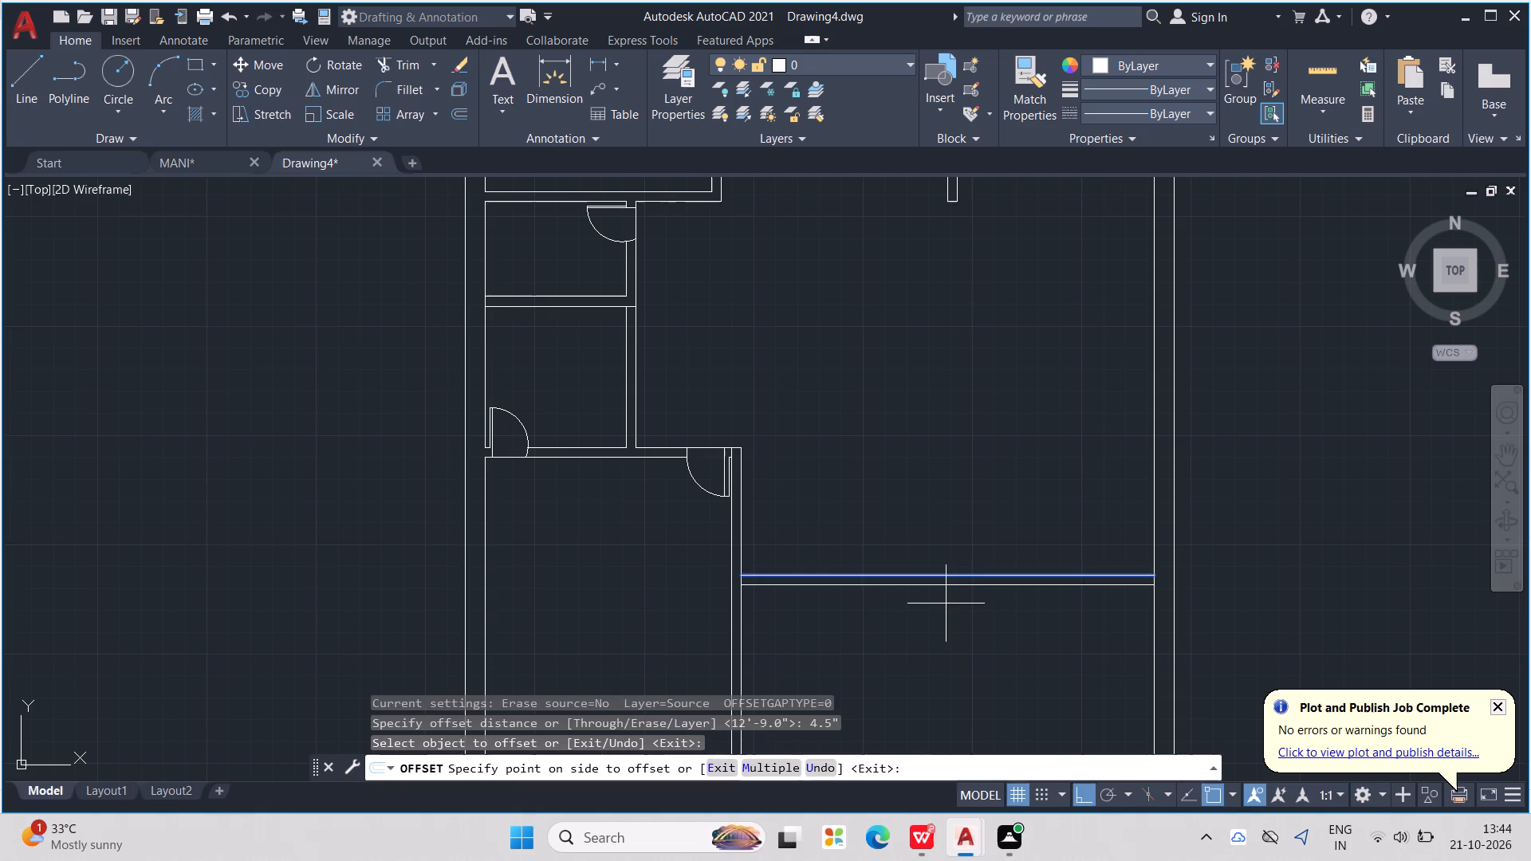
pyautogui.click(946, 603)
pyautogui.press('Escape')
pyautogui.press('Escape')
pyautogui.press('Escape')
pyautogui.press('Escape')
pyautogui.press('Escape')
pyautogui.press('Escape')
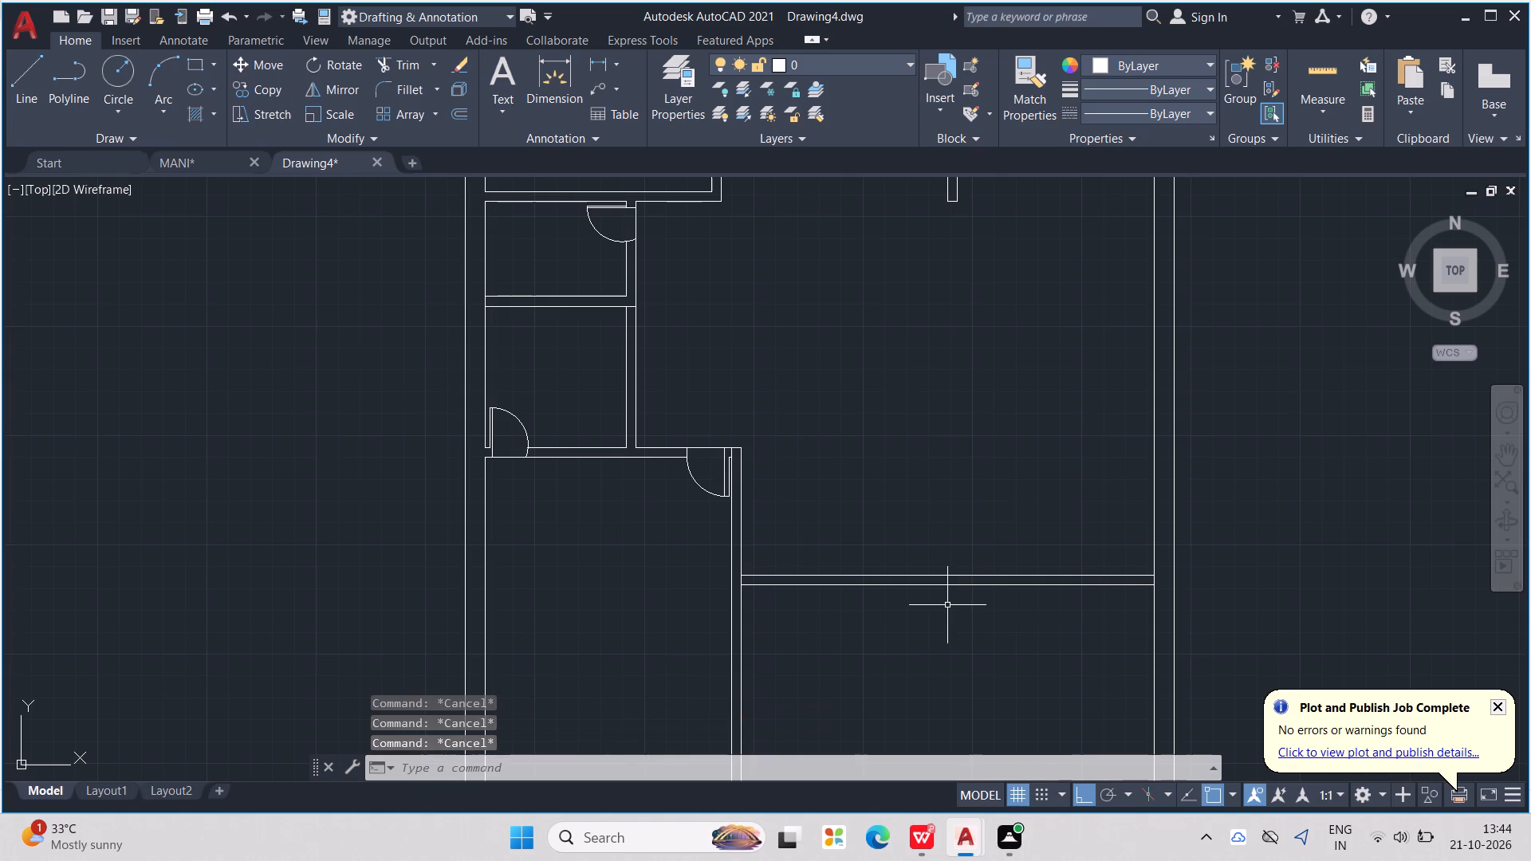
pyautogui.press('Escape')
pyautogui.press('Escape')
pyautogui.press('Escape')
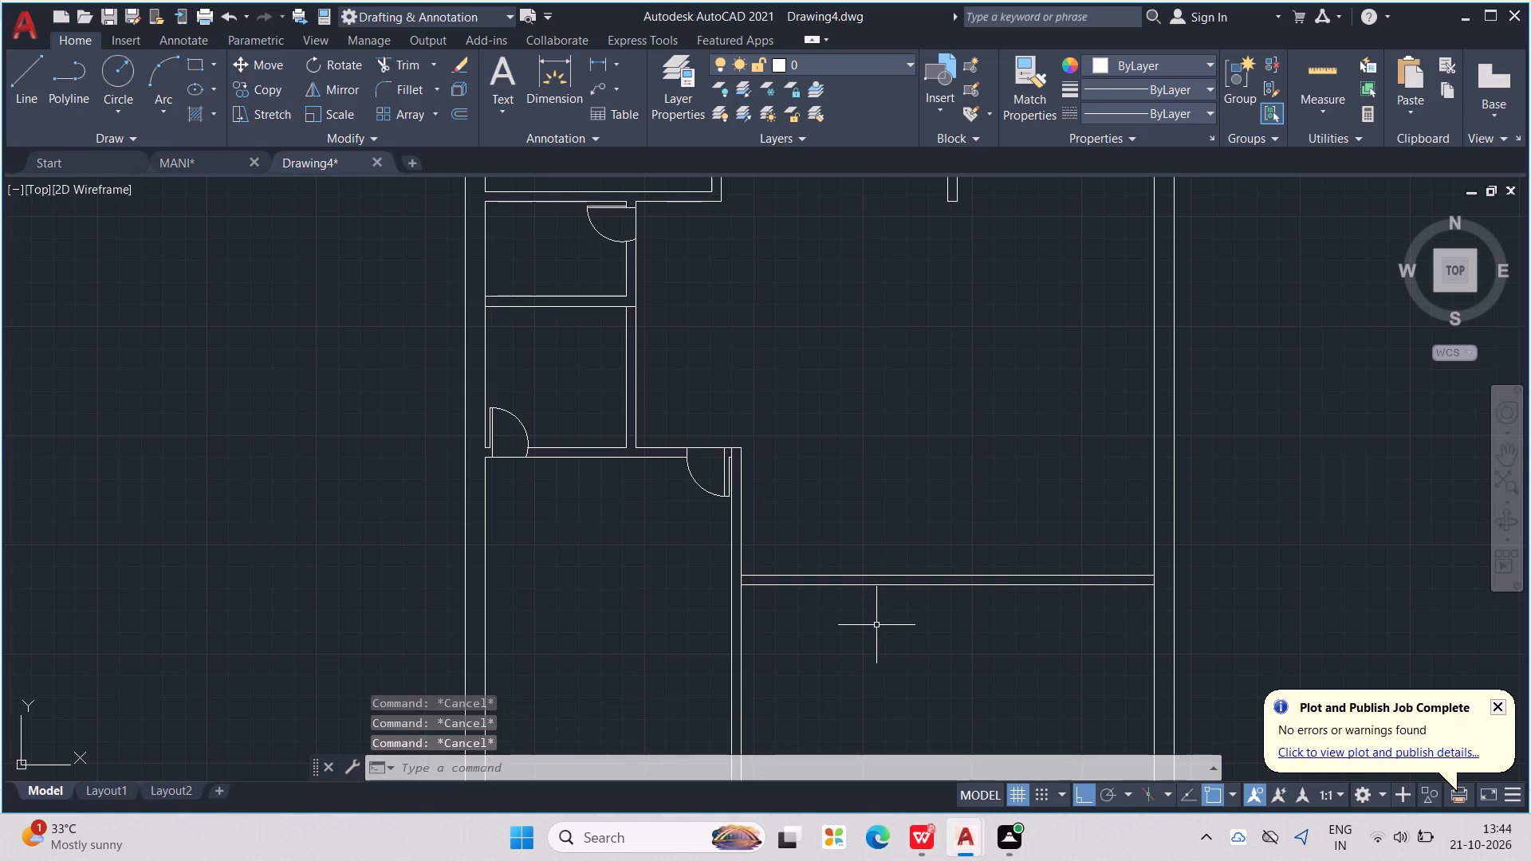
# Draw a door jamb line up across the new partition near the right outer wall and extend it 1.5' above the partition.
pyautogui.press('l')
pyautogui.press('Return')
pyautogui.scroll(2, 1091, 613)
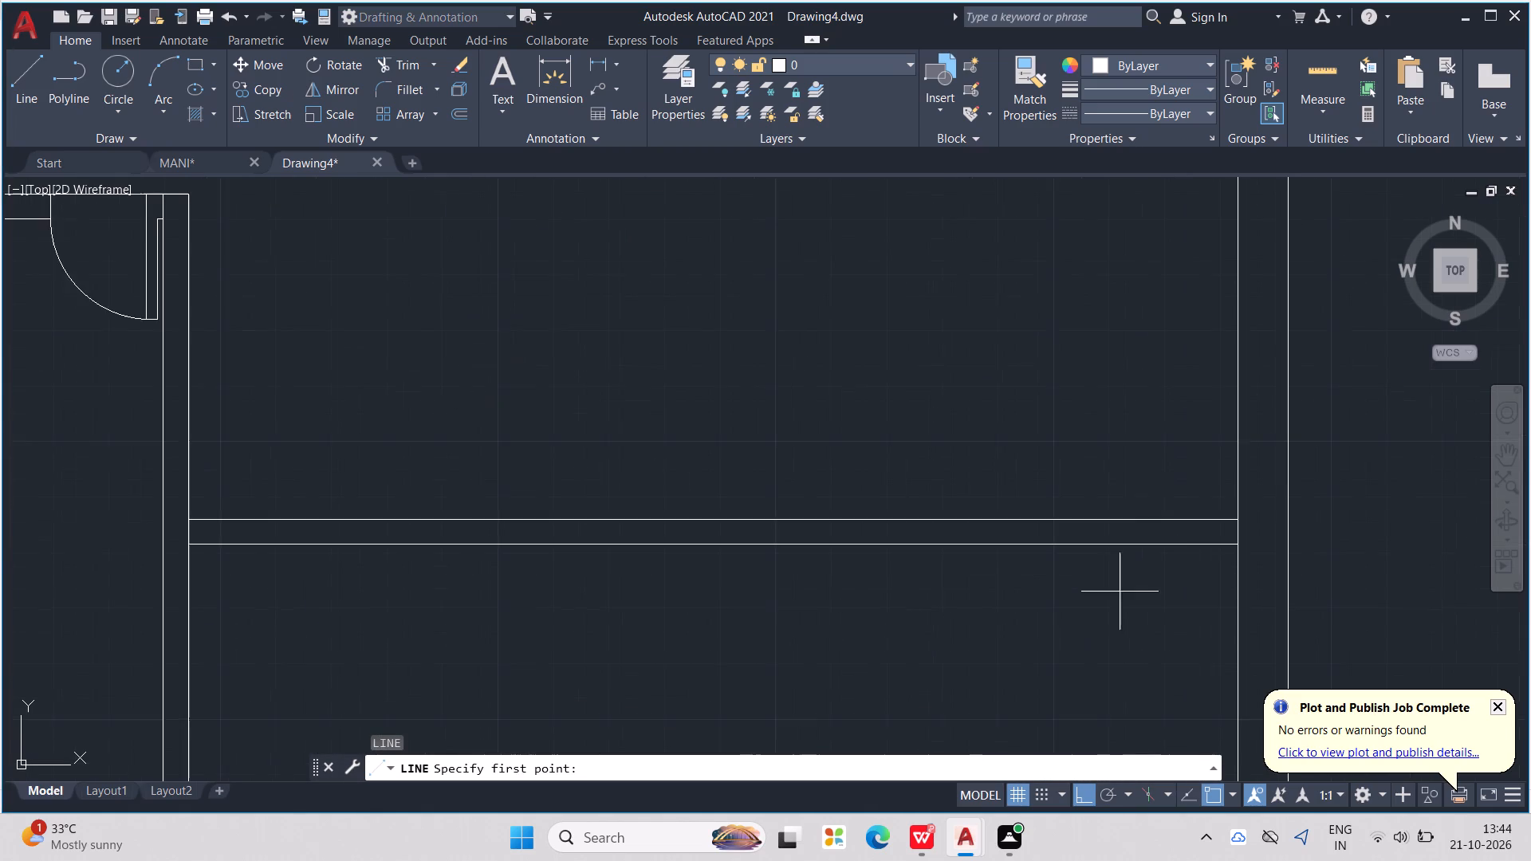
pyautogui.scroll(2, 1164, 518)
pyautogui.moveTo(1214, 517); pyautogui.dragTo(1094, 517, button='middle')
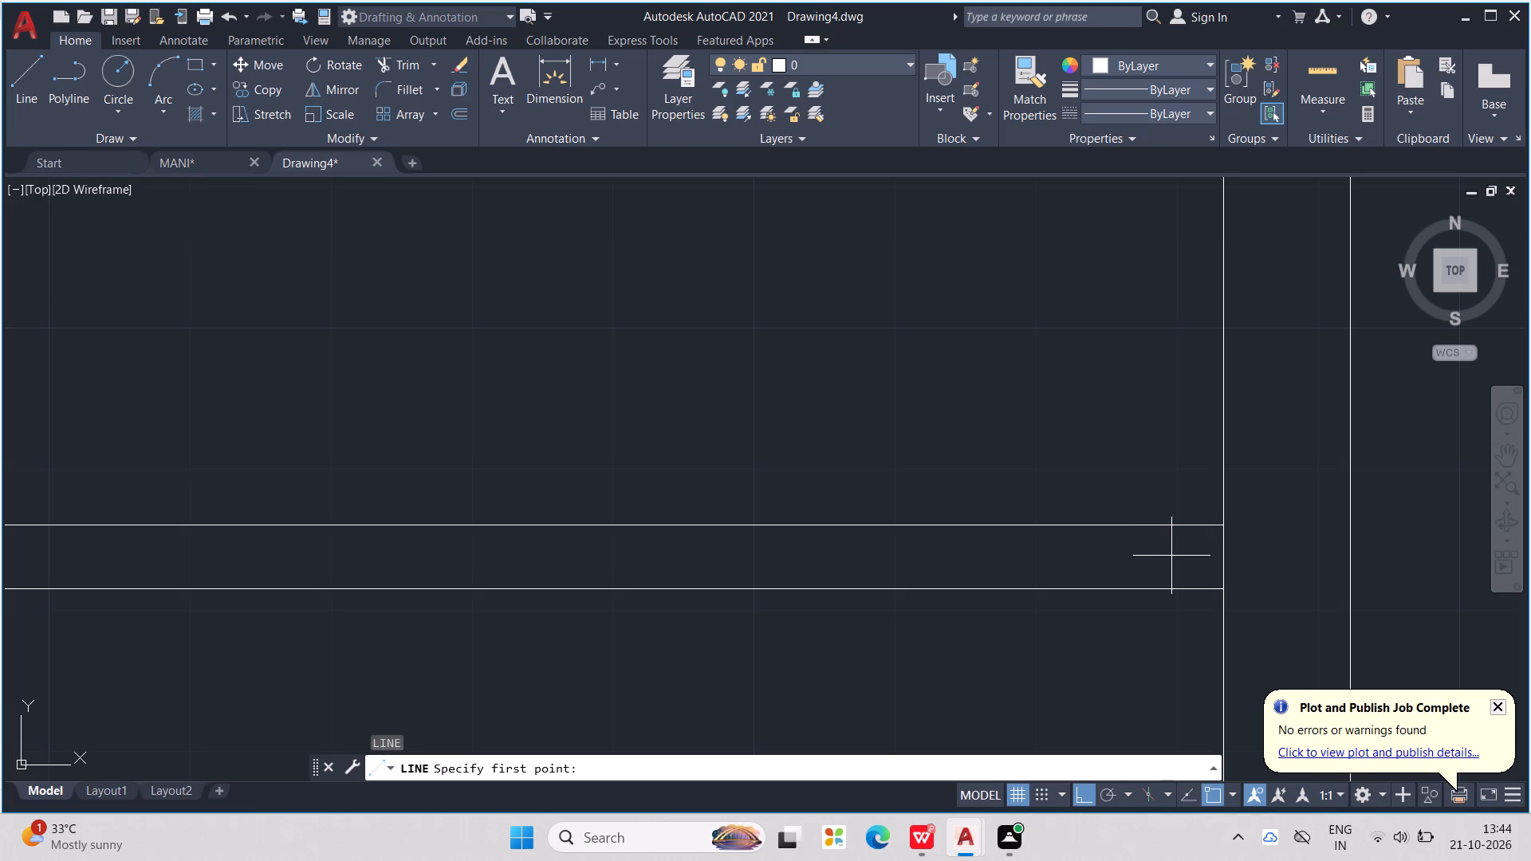
pyautogui.click(1184, 591)
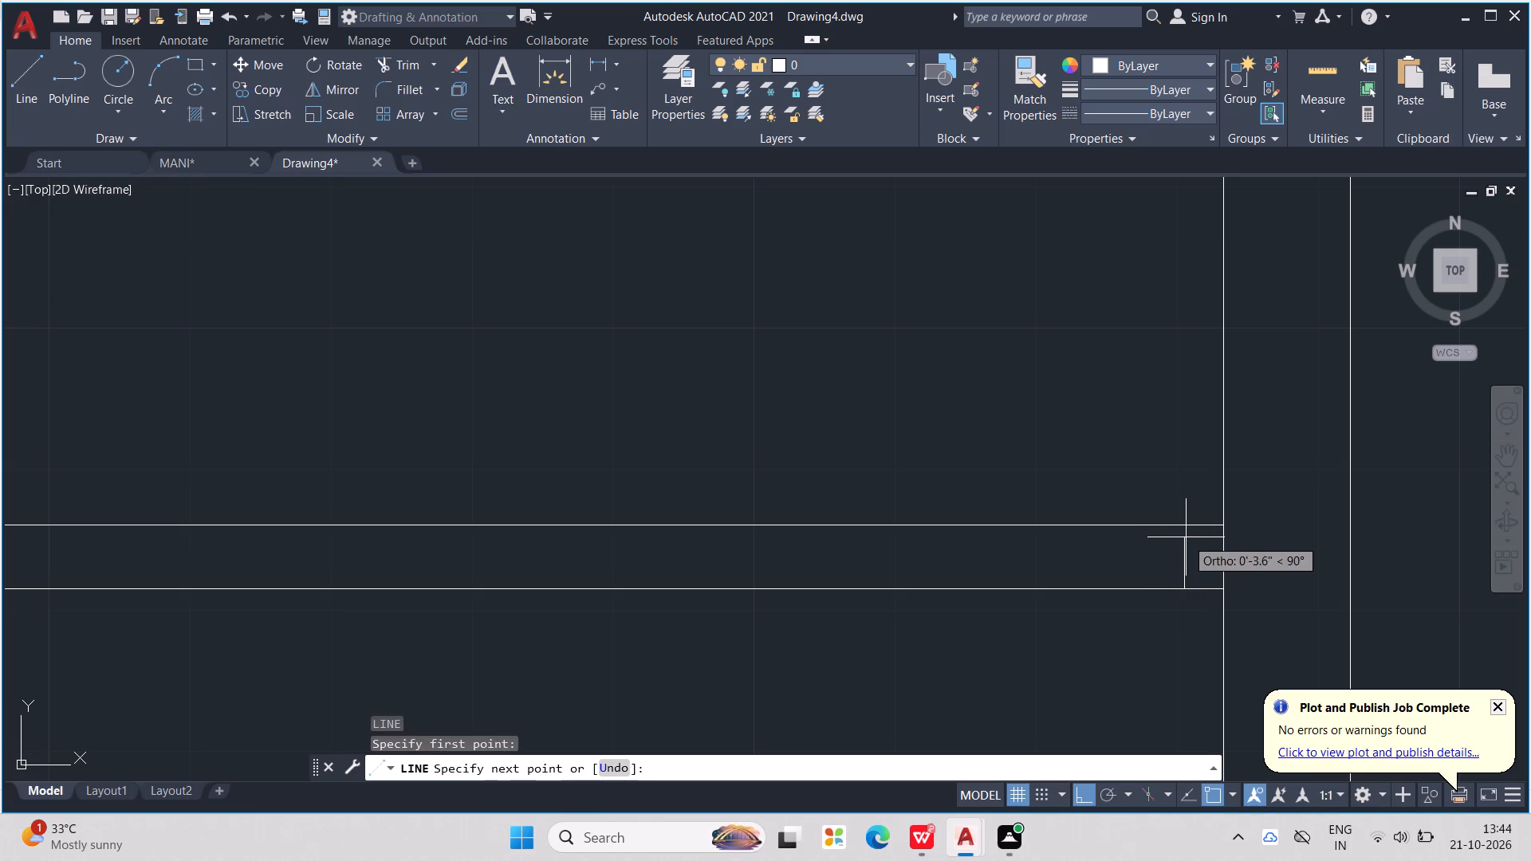
pyautogui.click(1186, 526)
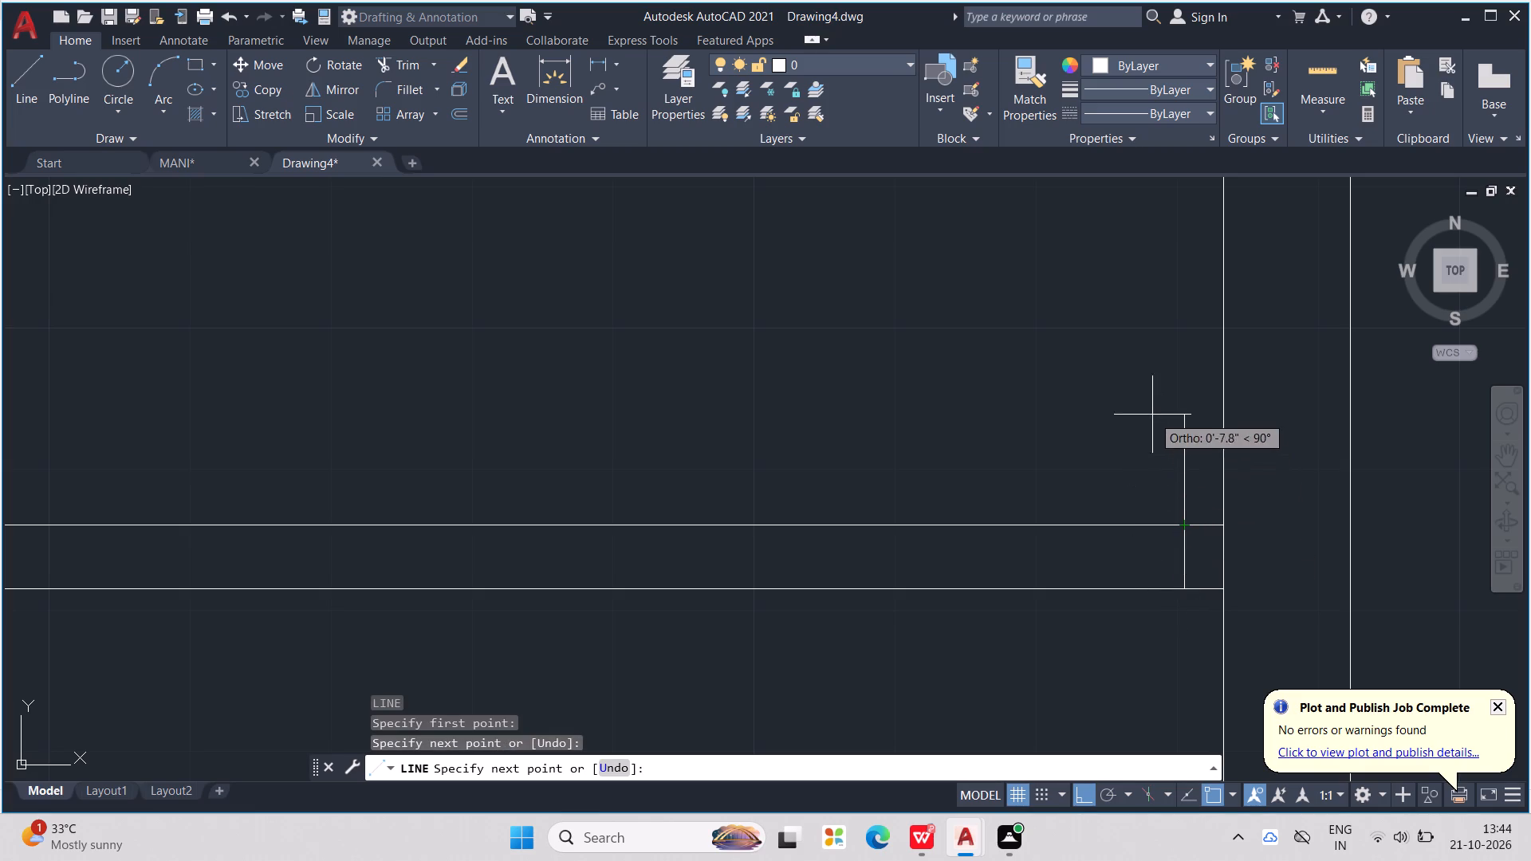
pyautogui.write("1.5'")
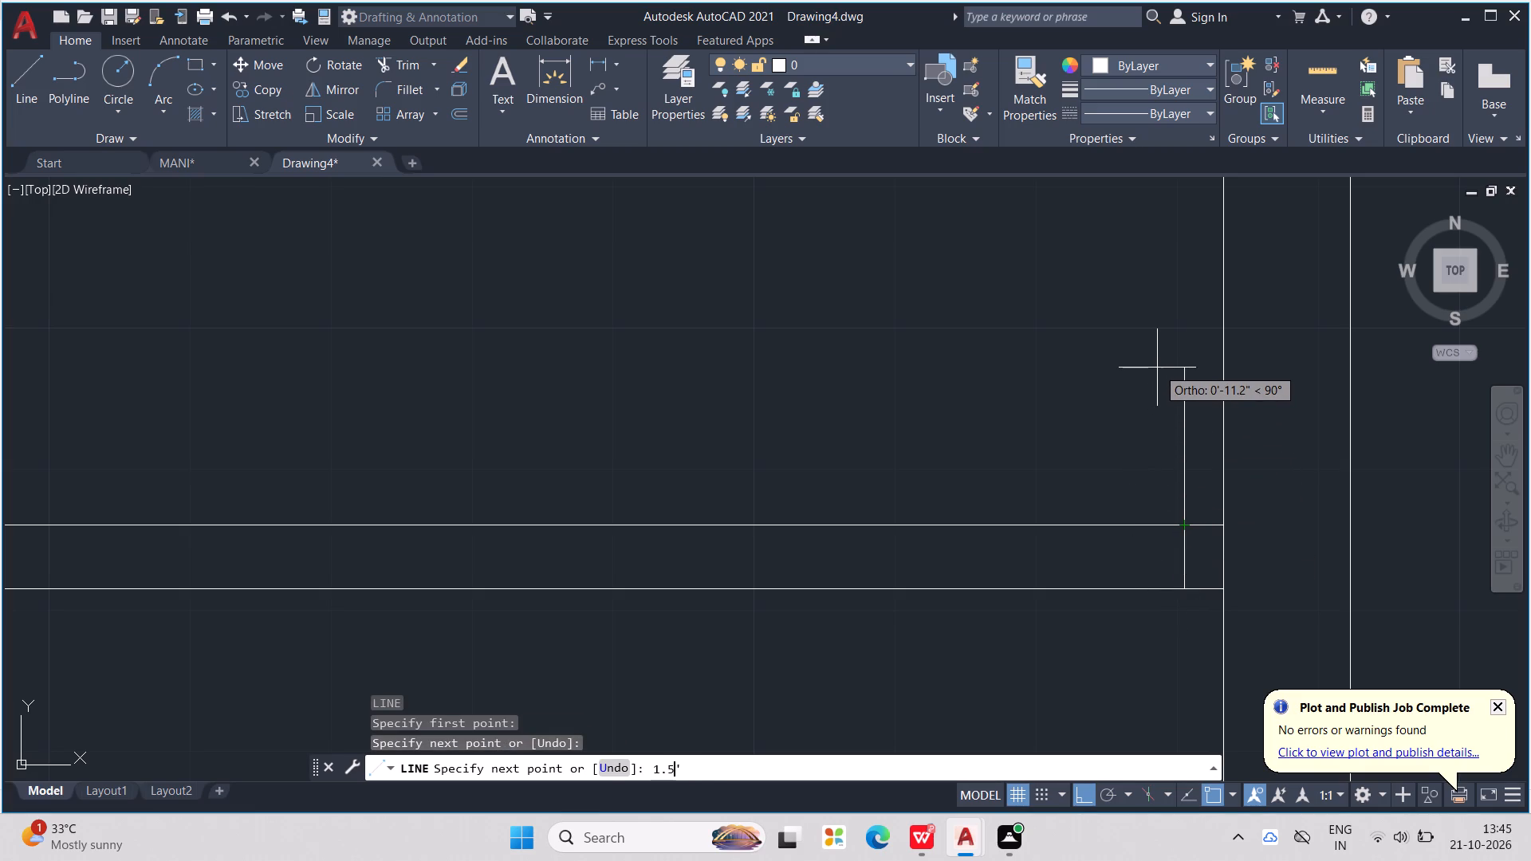
pyautogui.press('Return')
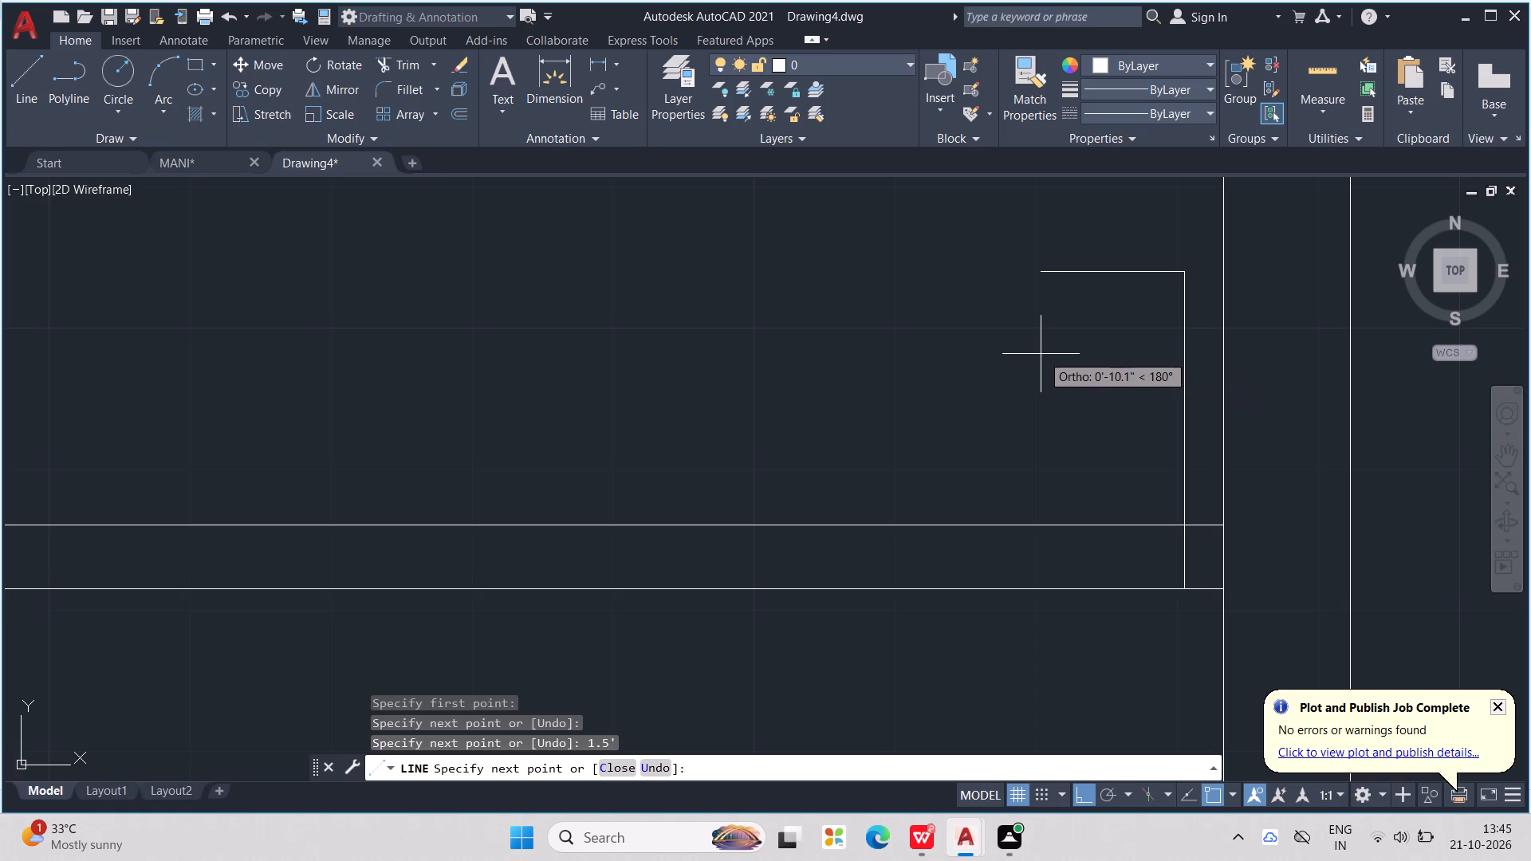
pyautogui.write("2''")
pyautogui.press('Return')
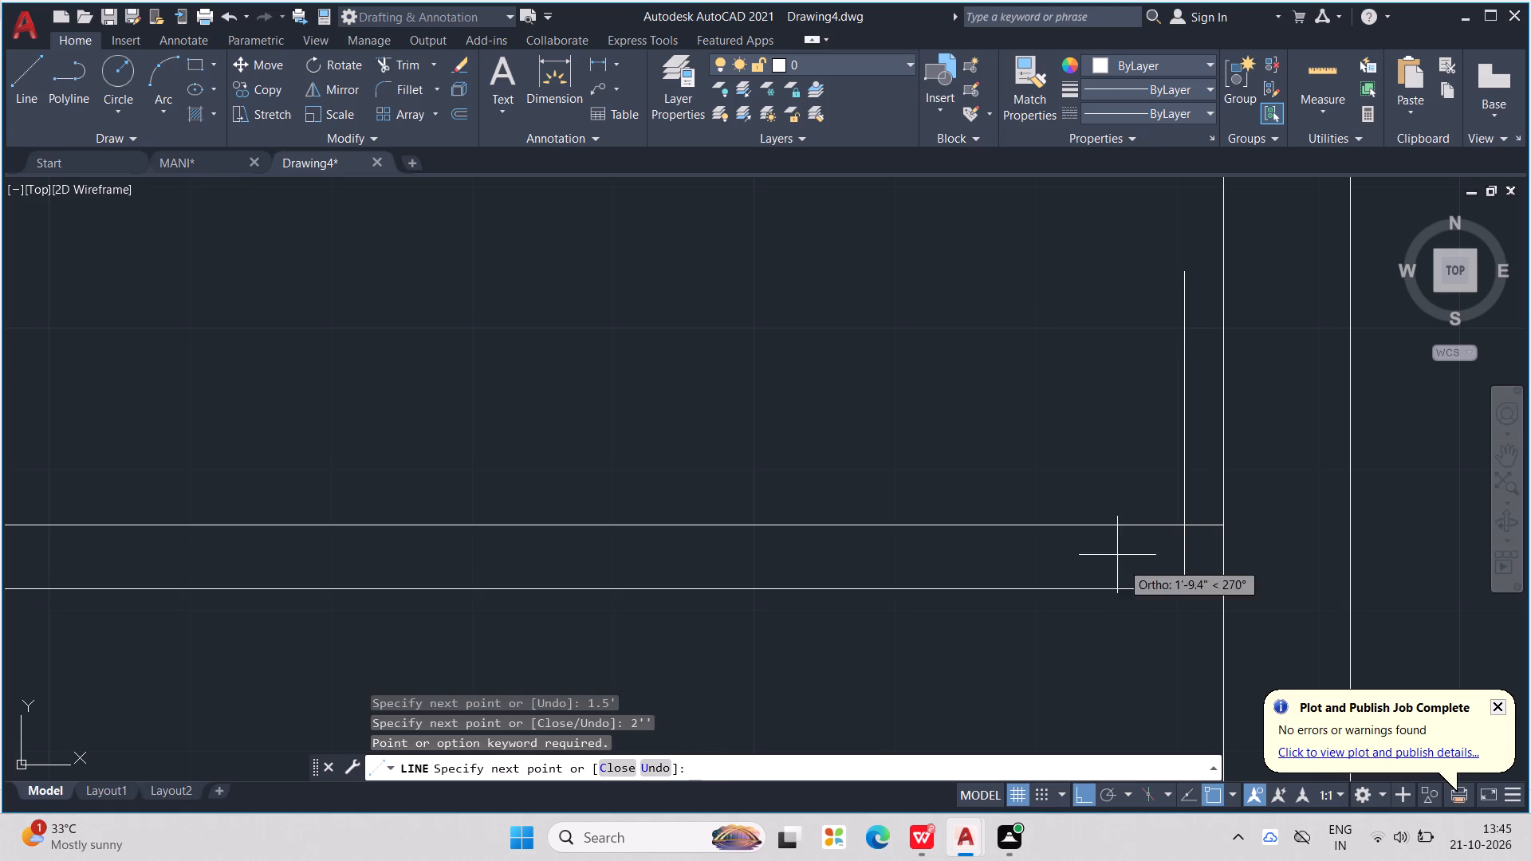
pyautogui.press('Escape')
pyautogui.press('Escape')
pyautogui.press('Escape')
pyautogui.press('Escape')
pyautogui.press('Escape')
pyautogui.press('Escape')
pyautogui.press('Escape')
pyautogui.press('Escape')
pyautogui.press('Escape')
pyautogui.press('Escape')
pyautogui.press('Escape')
pyautogui.press('Escape')
pyautogui.press('Escape')
pyautogui.press('Escape')
pyautogui.press('Escape')
pyautogui.press('Escape')
pyautogui.press('Escape')
pyautogui.press('Escape')
pyautogui.press('Escape')
pyautogui.press('Escape')
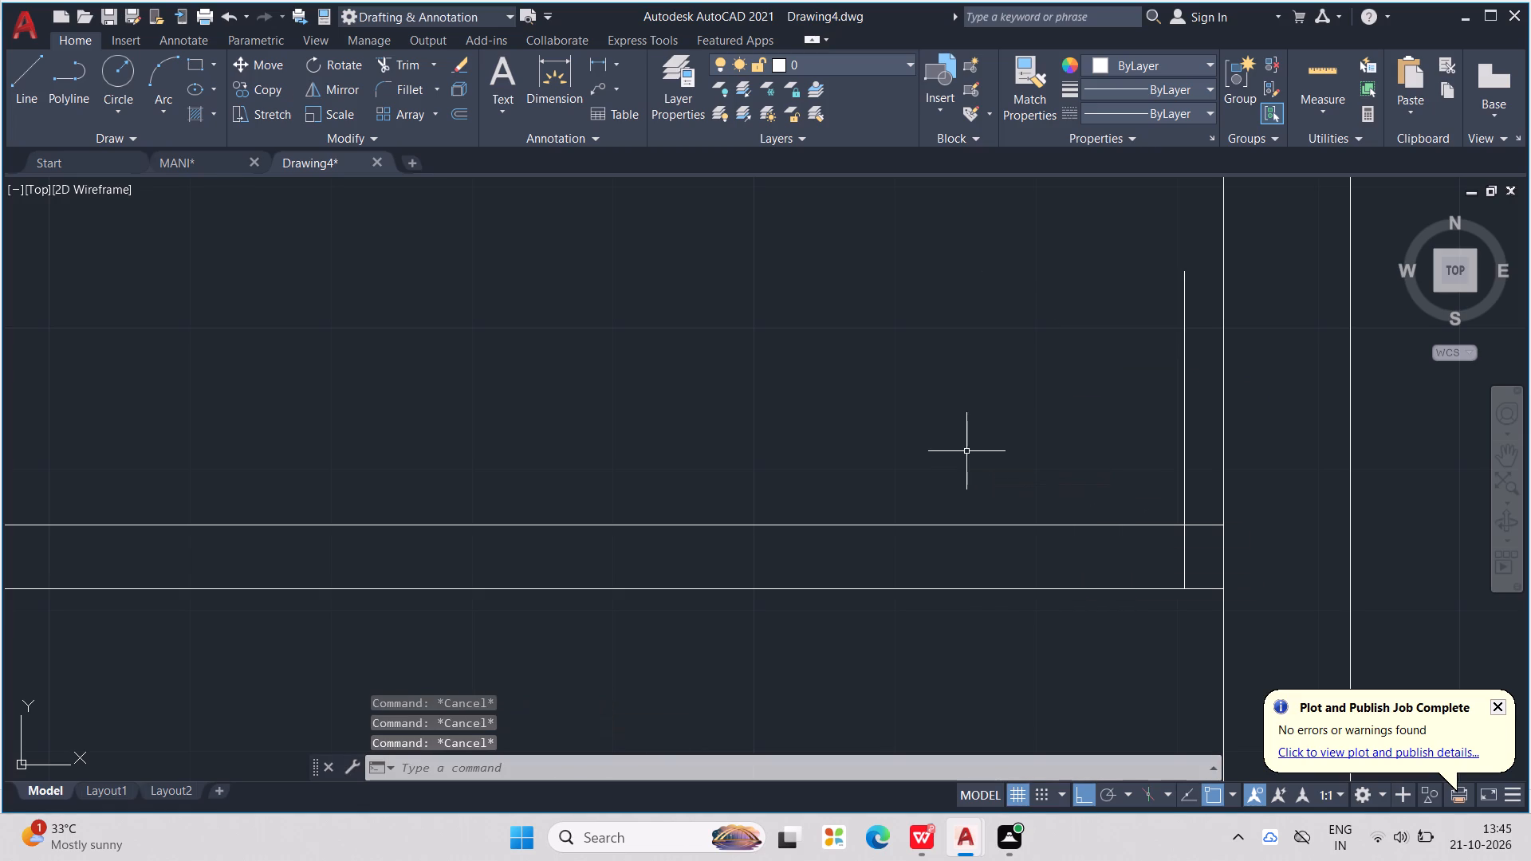
# Draw the 2" wide door leaf down to the partition's lower line, continuing along it to add a second jamb across the partition.
pyautogui.press('l')
pyautogui.press('Return')
pyautogui.click(1187, 265)
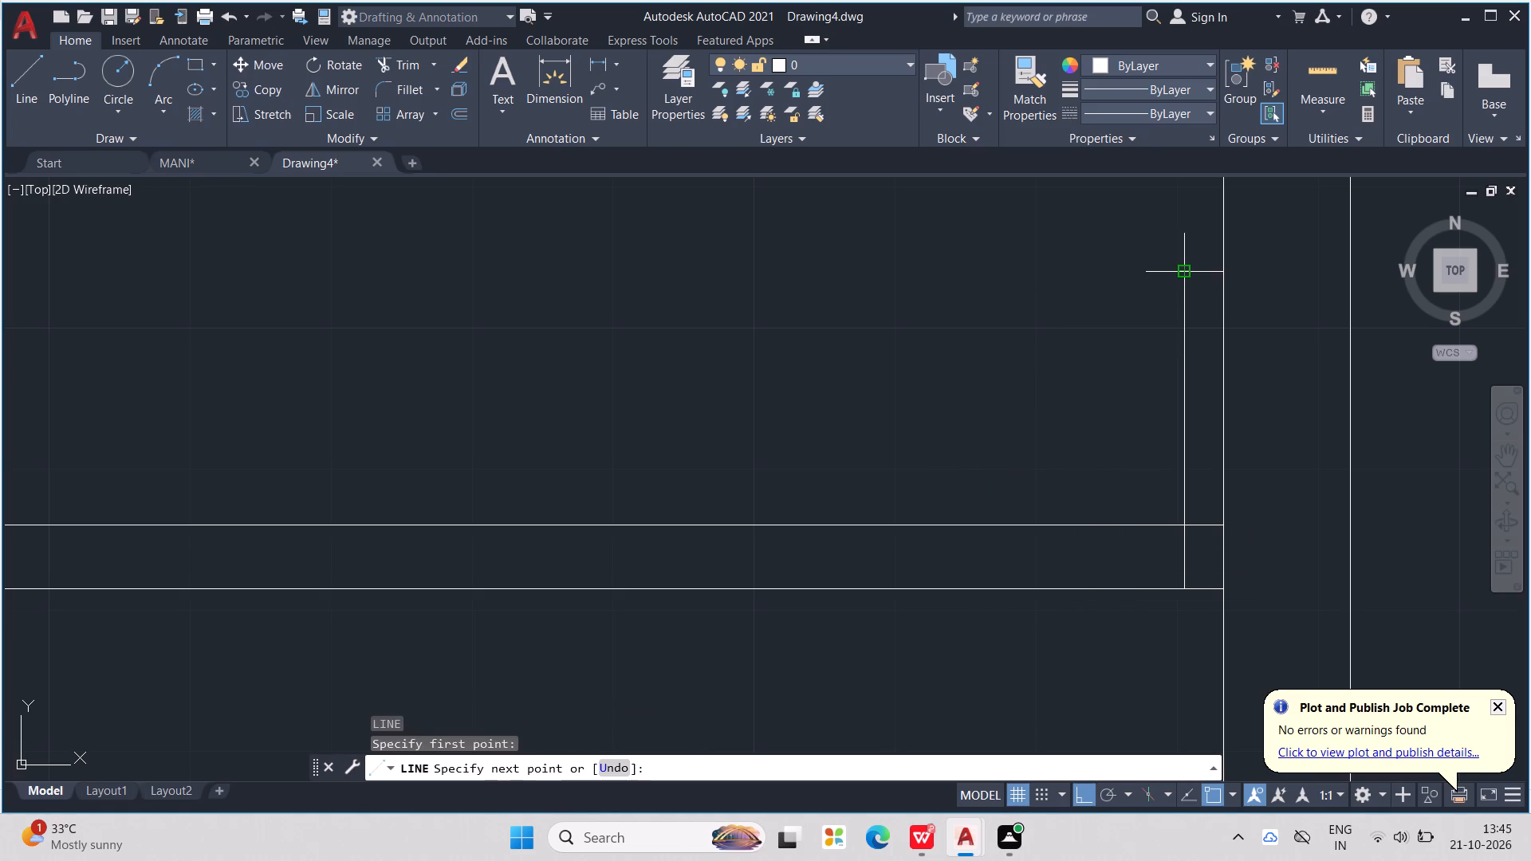
pyautogui.write('2"')
pyautogui.press('Return')
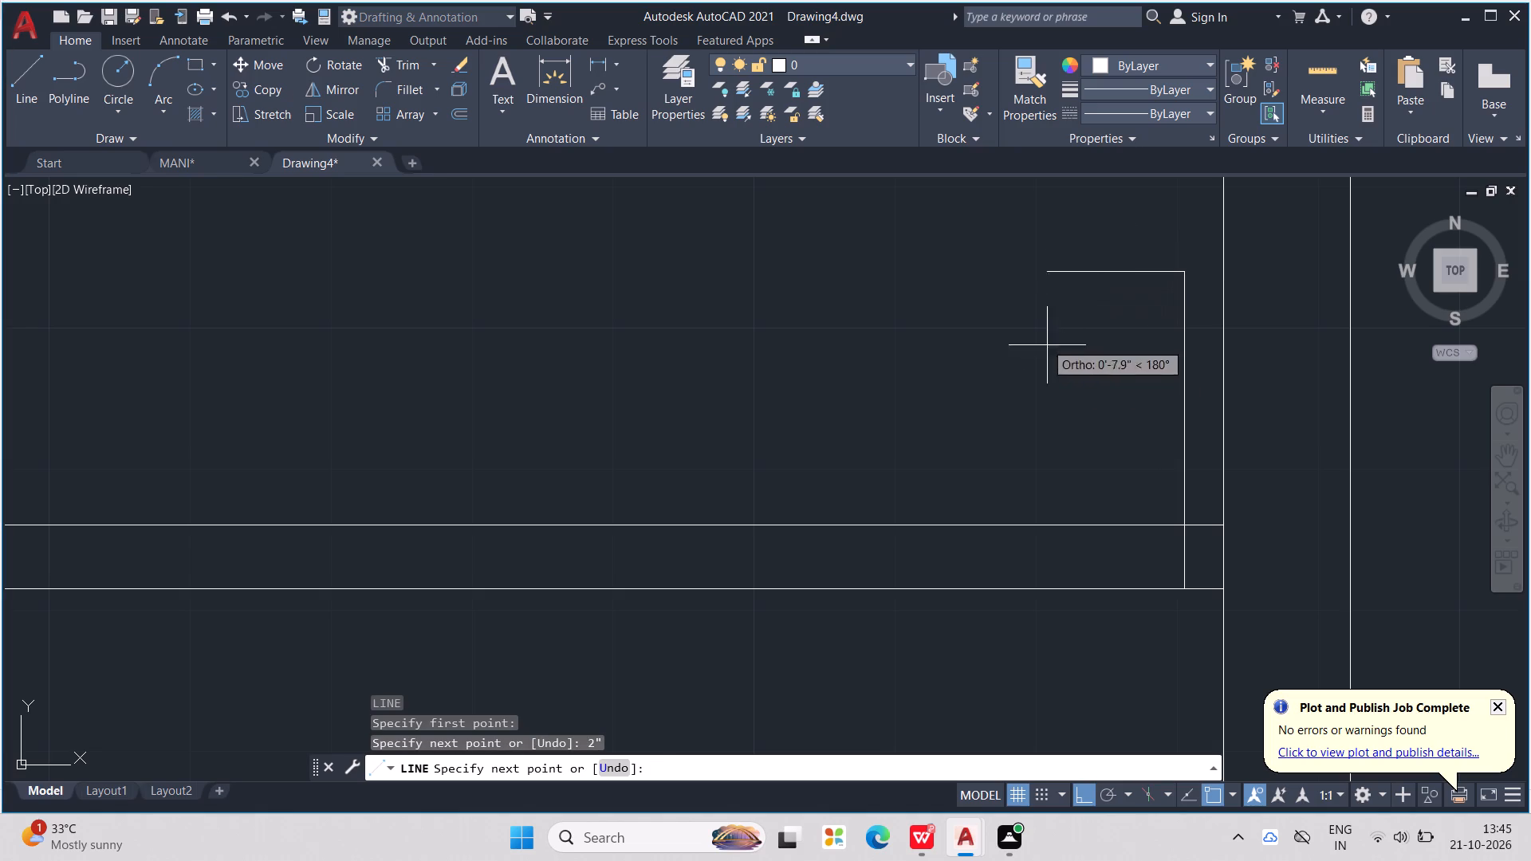
pyautogui.scroll(2, 1140, 533)
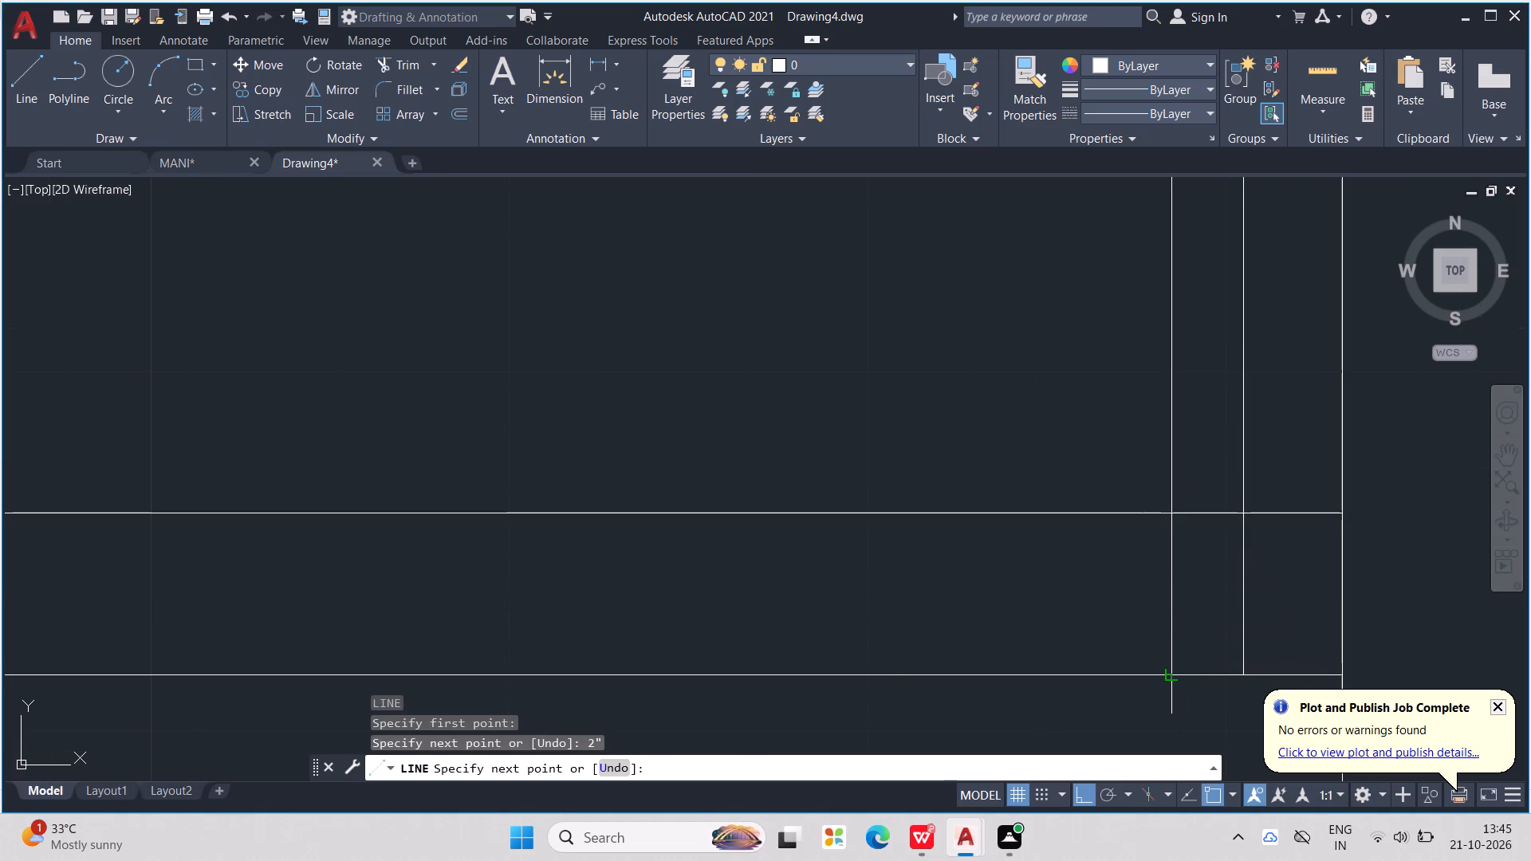
pyautogui.click(1169, 675)
pyautogui.moveTo(891, 652); pyautogui.dragTo(992, 560, button='middle')
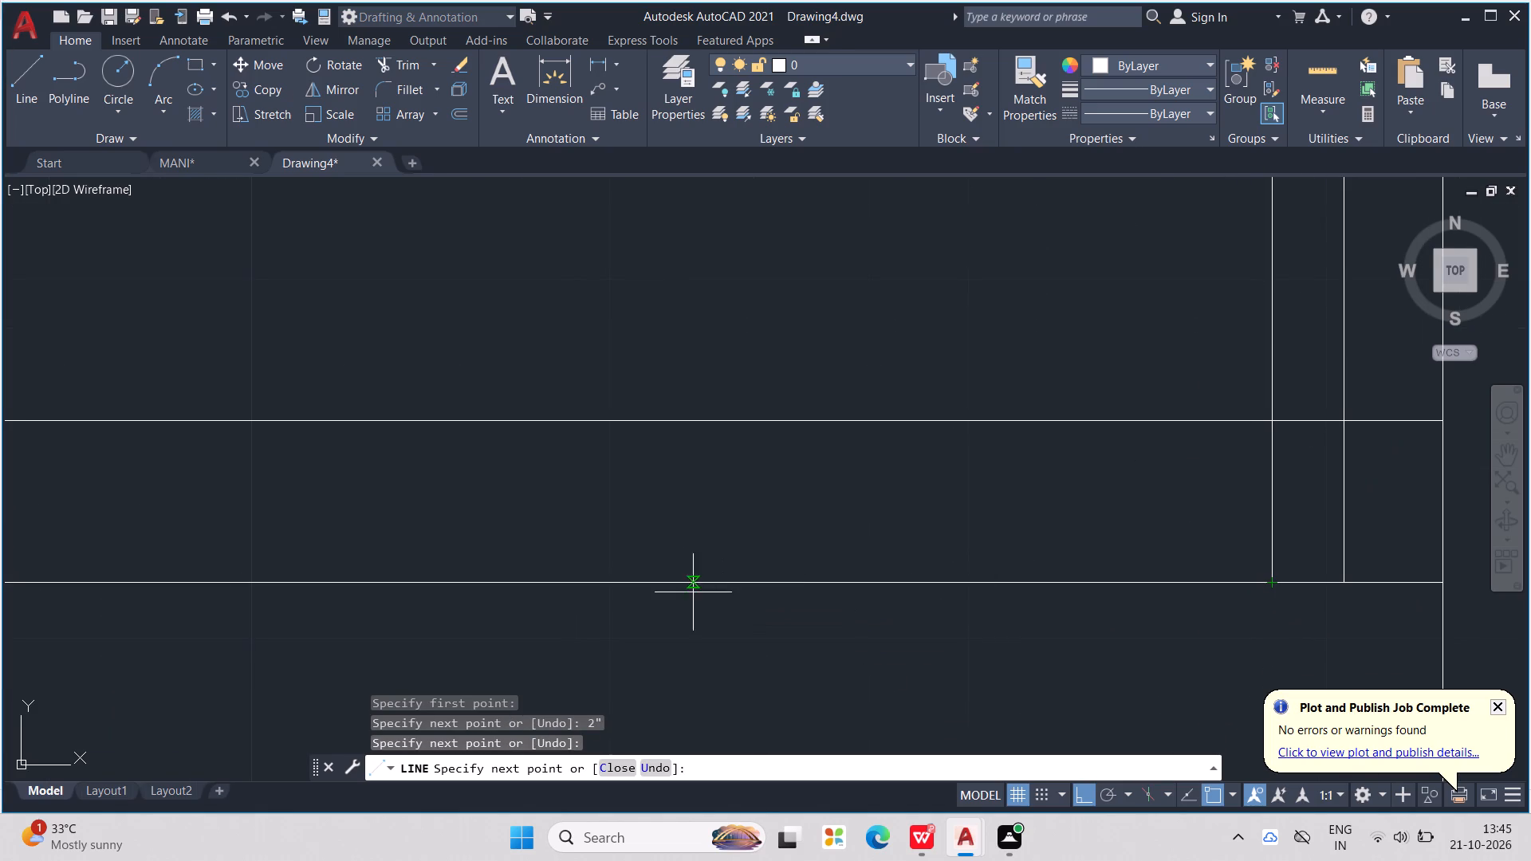
pyautogui.click(649, 584)
pyautogui.click(647, 423)
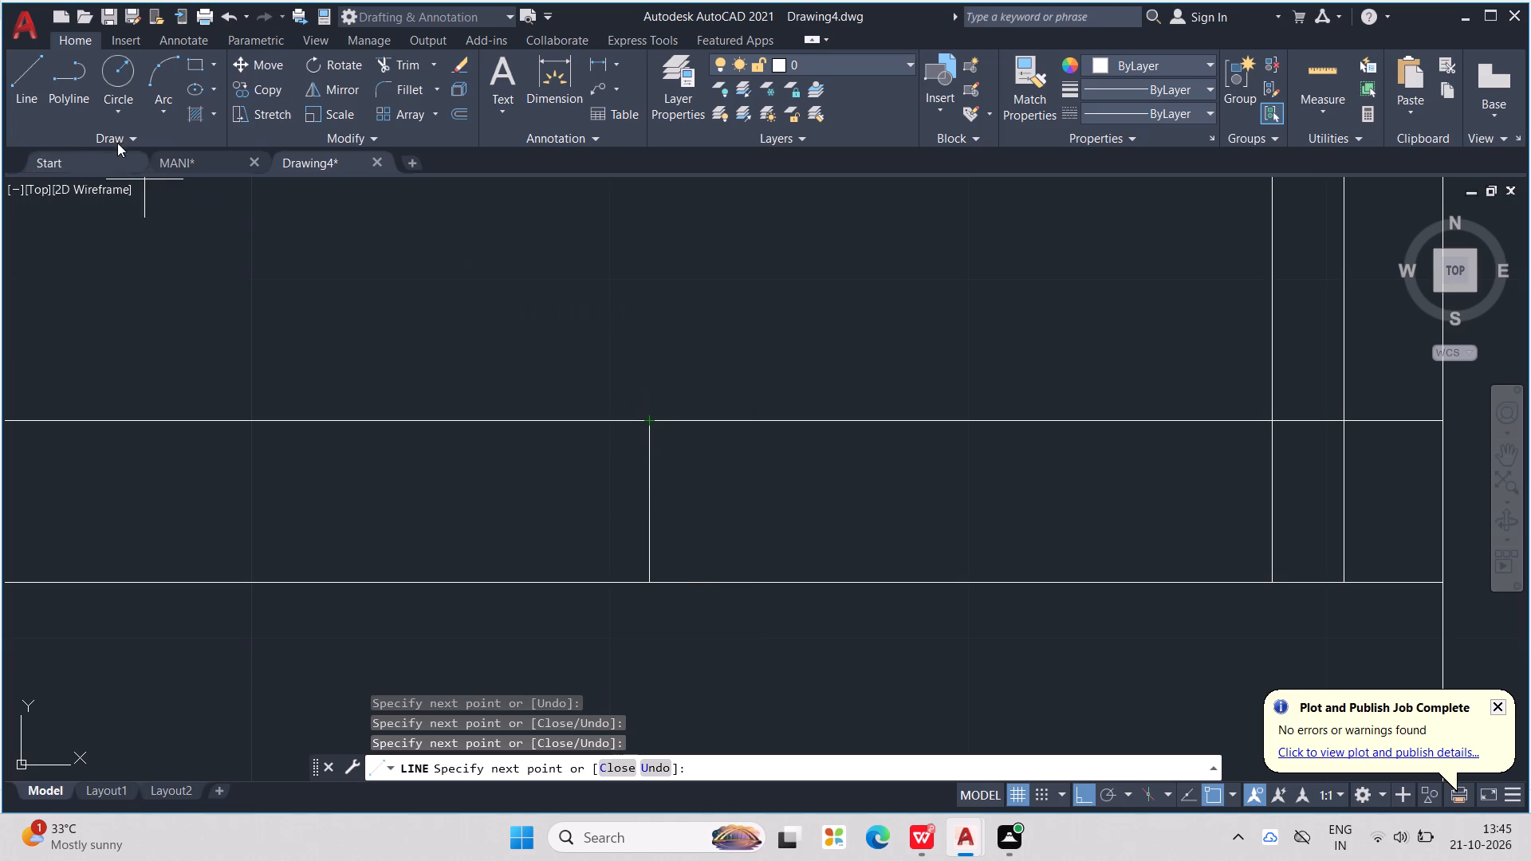
# Draw a three-point arc for the door swing from the leaf's top corners down to the partition's upper line.
pyautogui.click(149, 71)
pyautogui.scroll(-4, 706, 553)
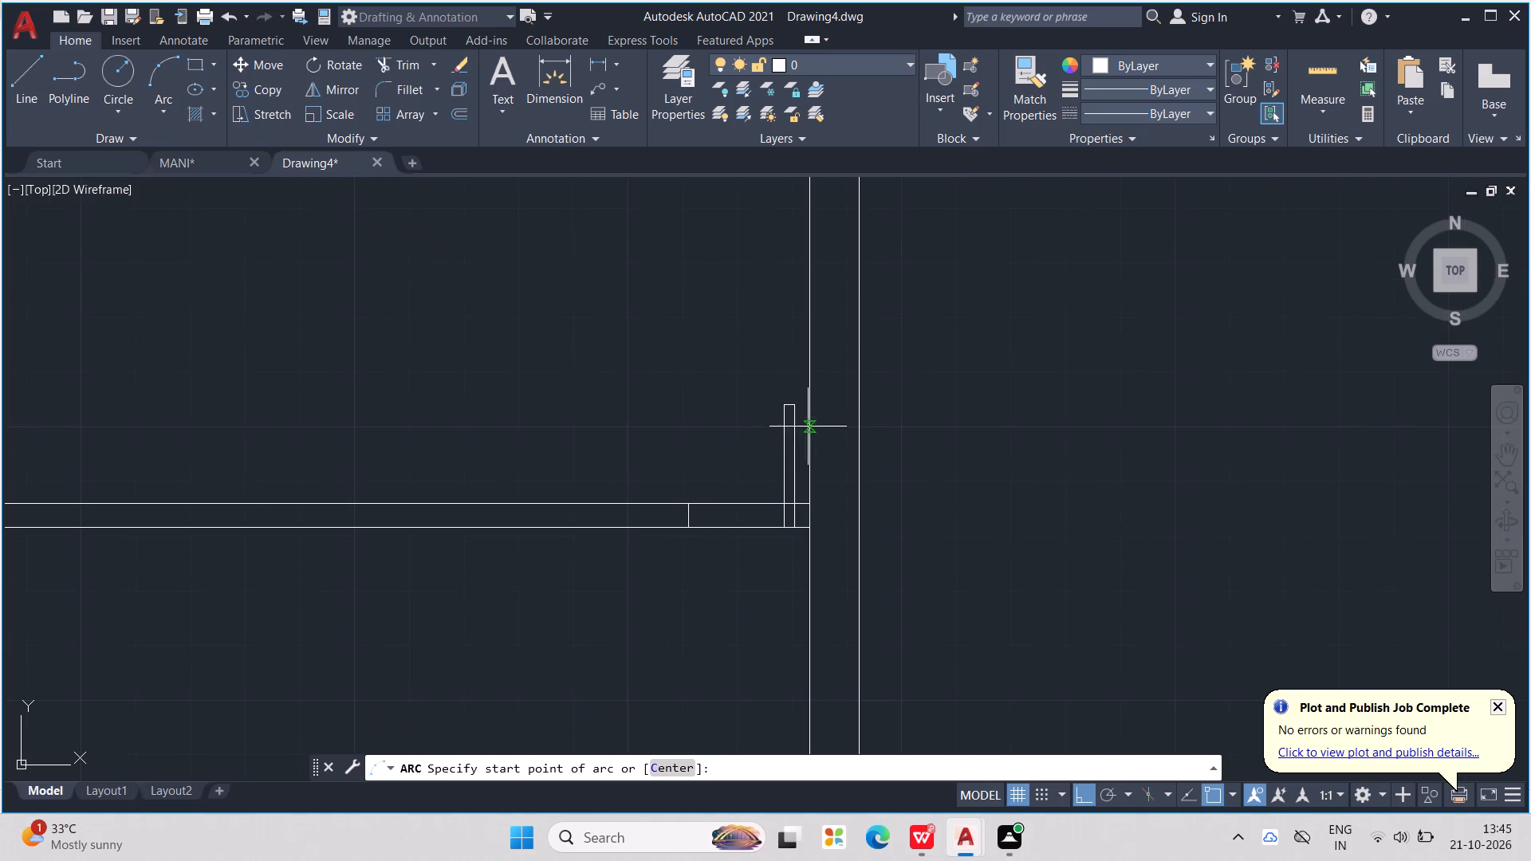
pyautogui.scroll(4, 809, 423)
pyautogui.click(726, 365)
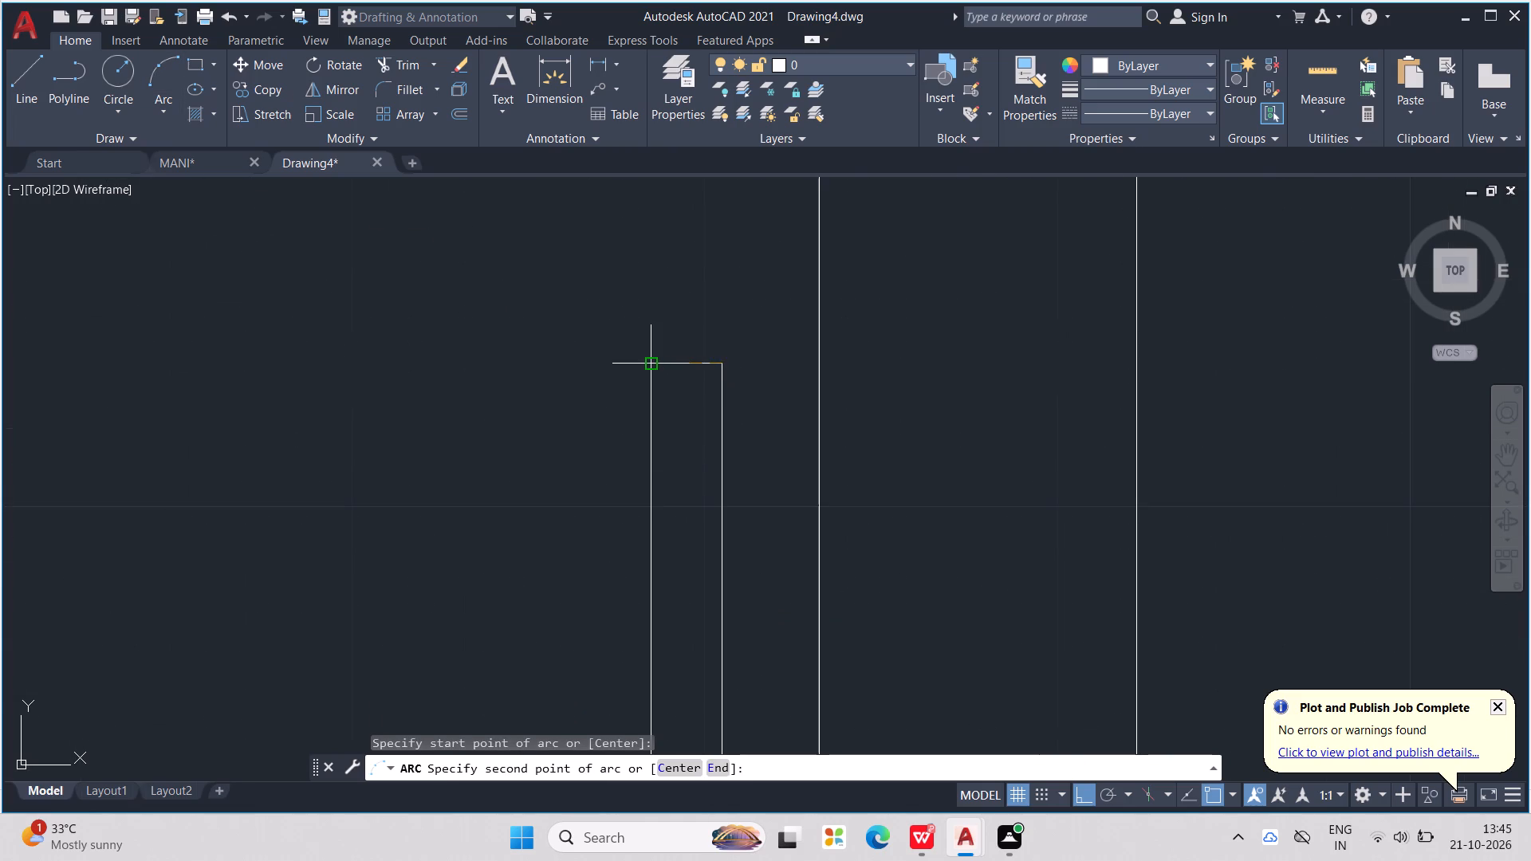
pyautogui.click(650, 364)
pyautogui.moveTo(425, 505); pyautogui.dragTo(782, 403, button='middle')
pyautogui.scroll(-3, 478, 564)
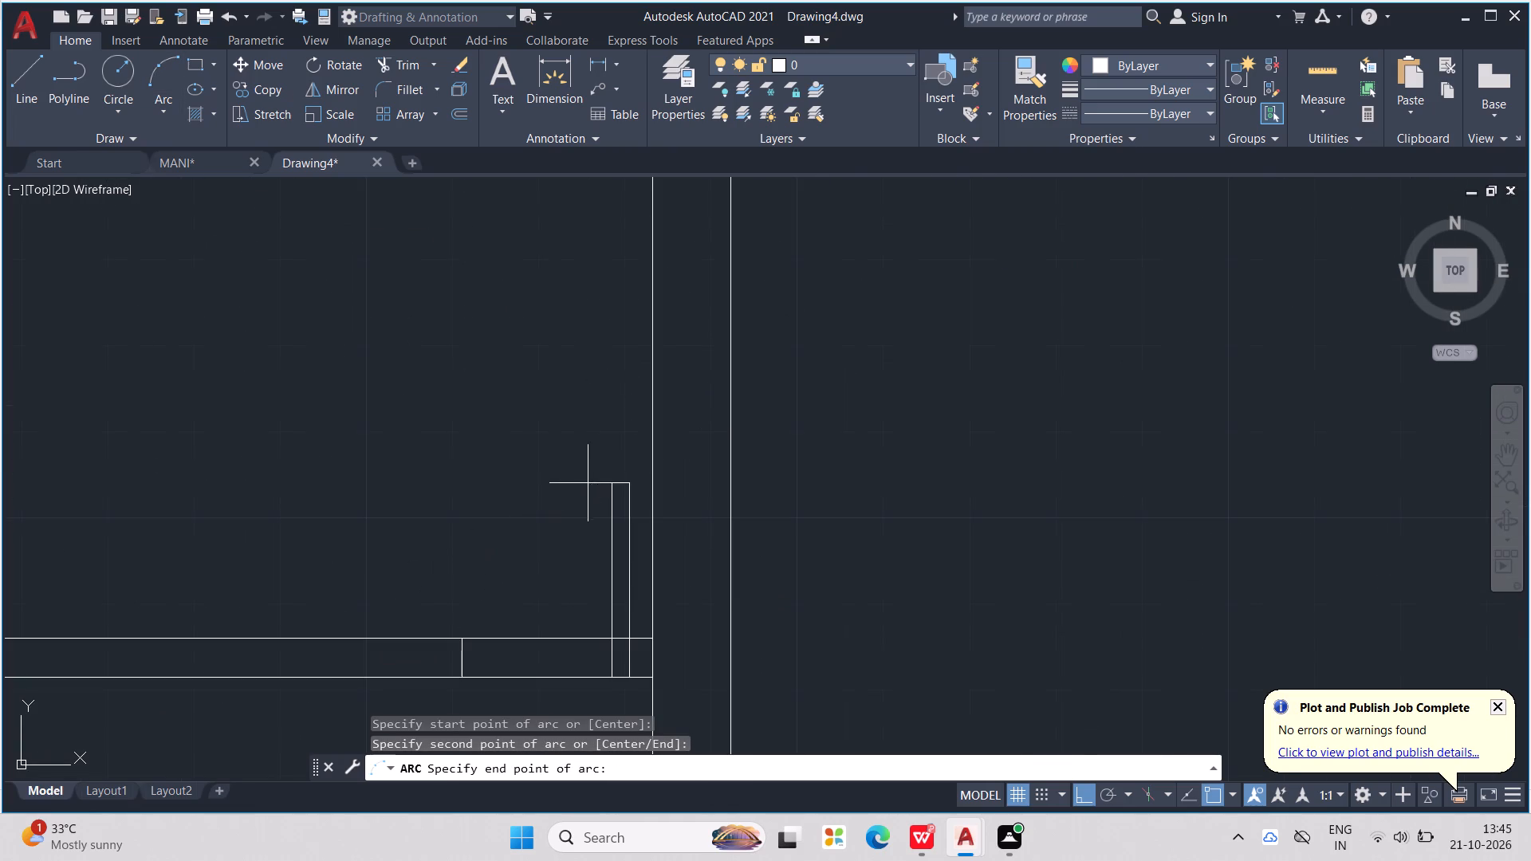
pyautogui.click(448, 640)
pyautogui.moveTo(469, 625); pyautogui.dragTo(529, 570, button='middle')
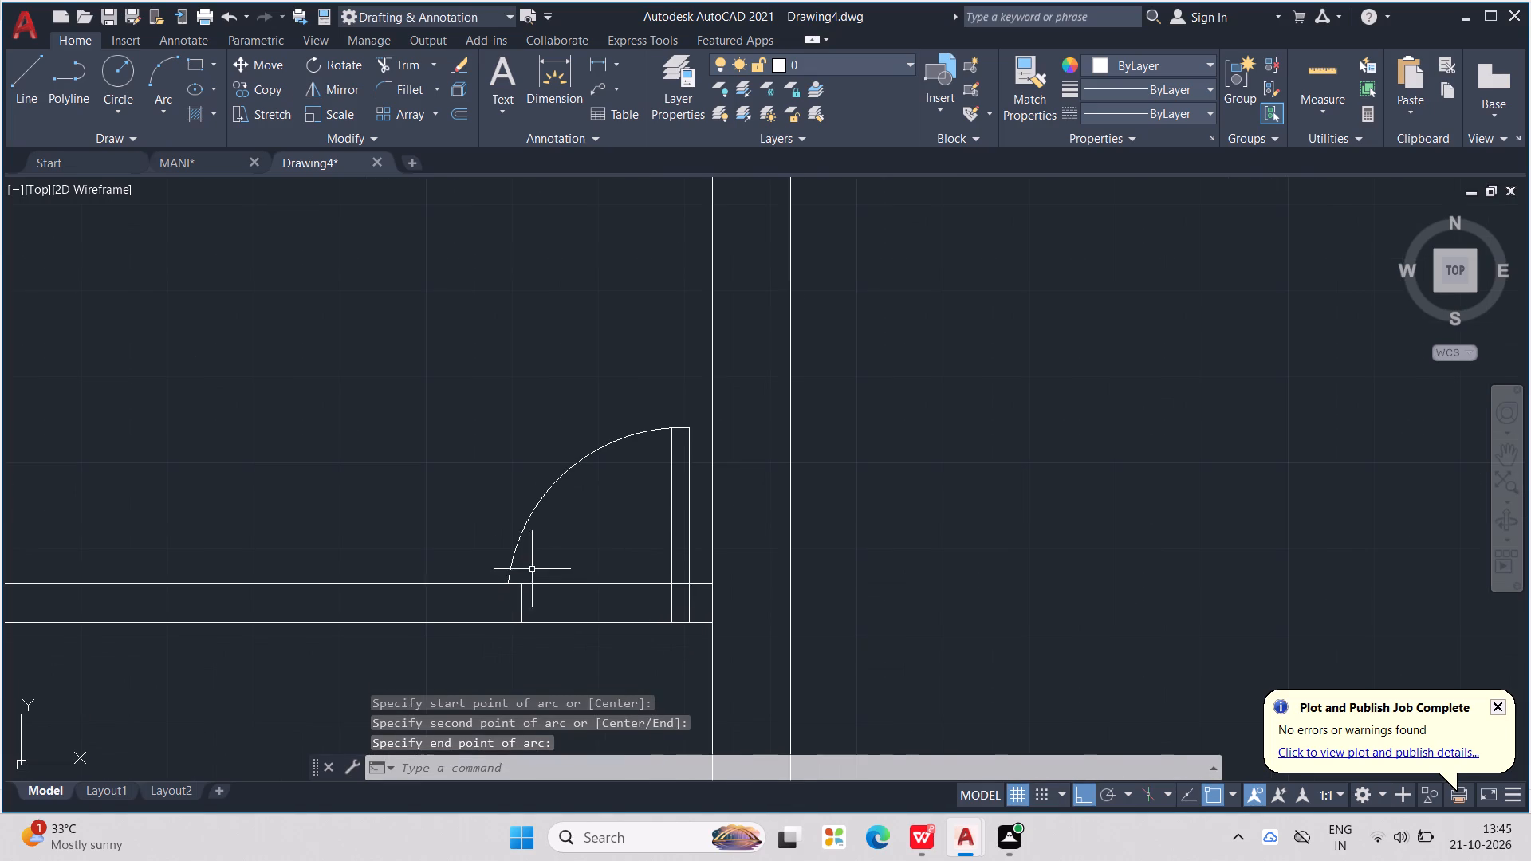
pyautogui.press('Escape')
pyautogui.press('Escape')
# Erase the short jamb line across the partition that does not meet the end of the swing arc.
pyautogui.scroll(1, 521, 619)
pyautogui.click(520, 611)
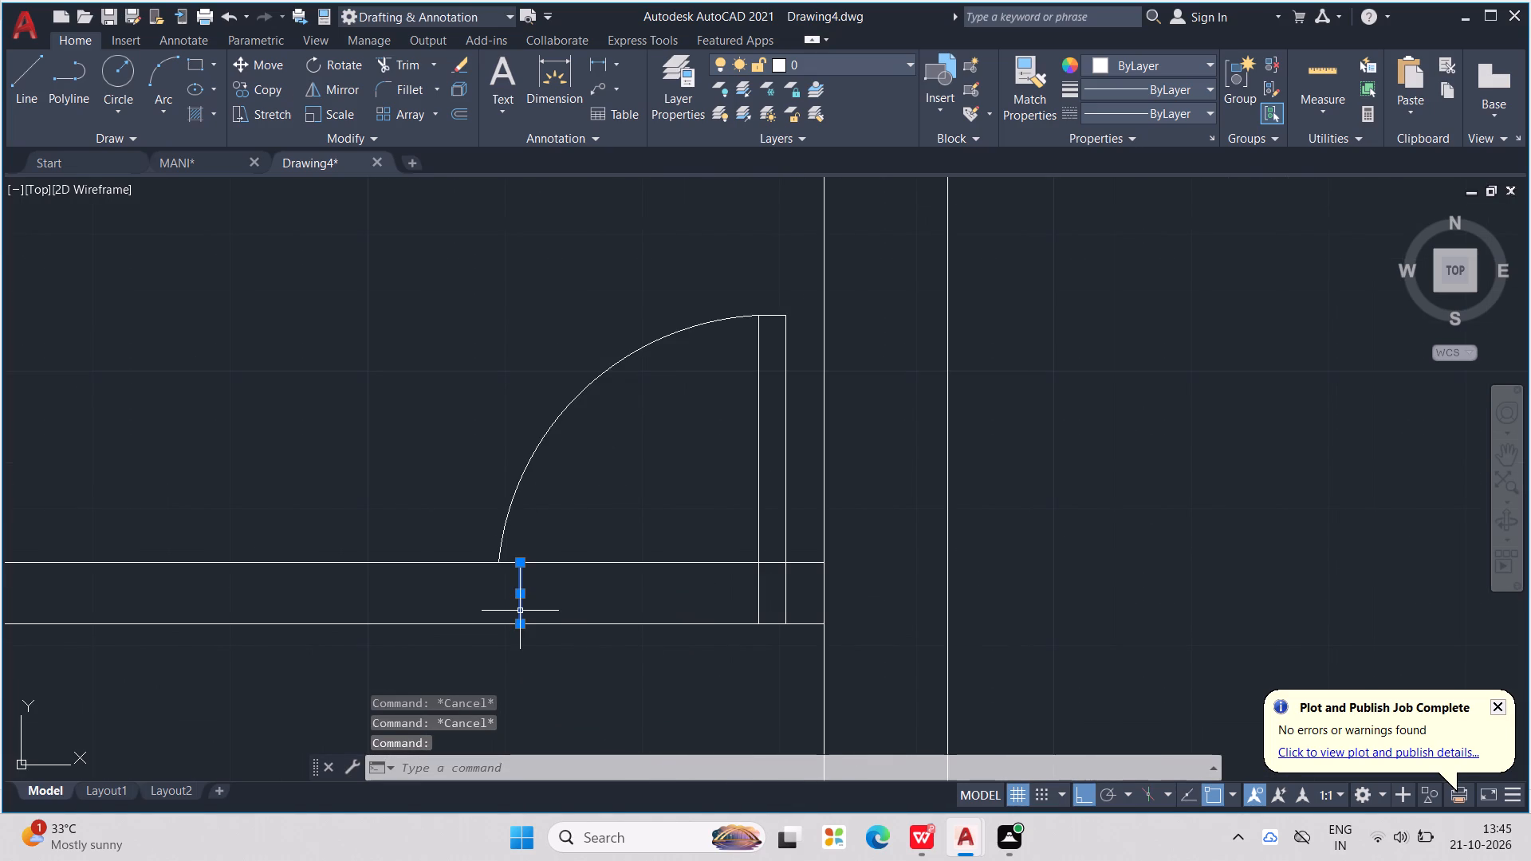
pyautogui.press('Delete')
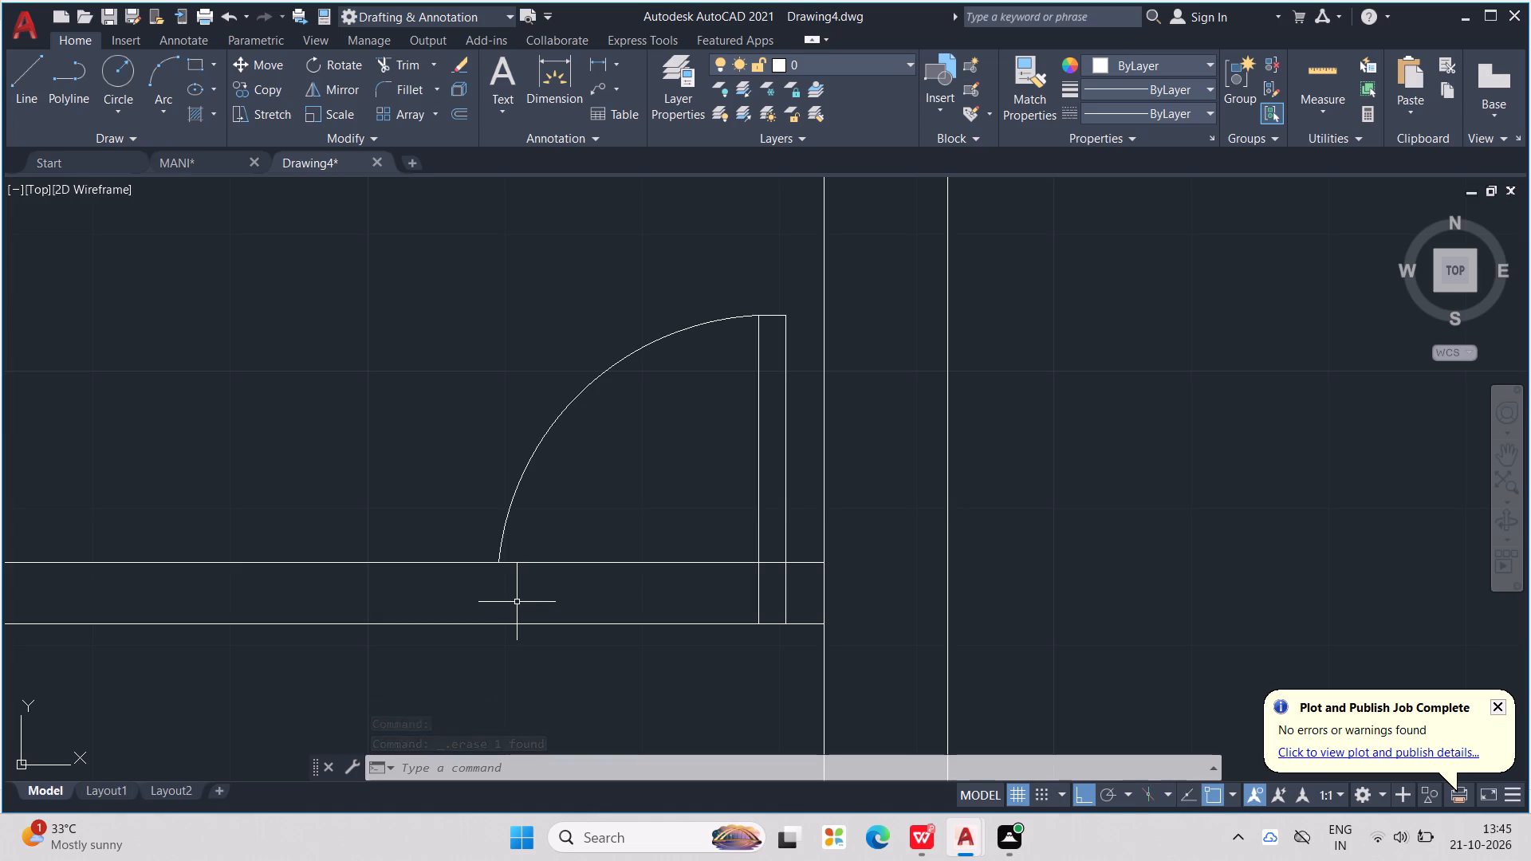
pyautogui.press('Escape')
pyautogui.press('Escape')
pyautogui.press('Escape')
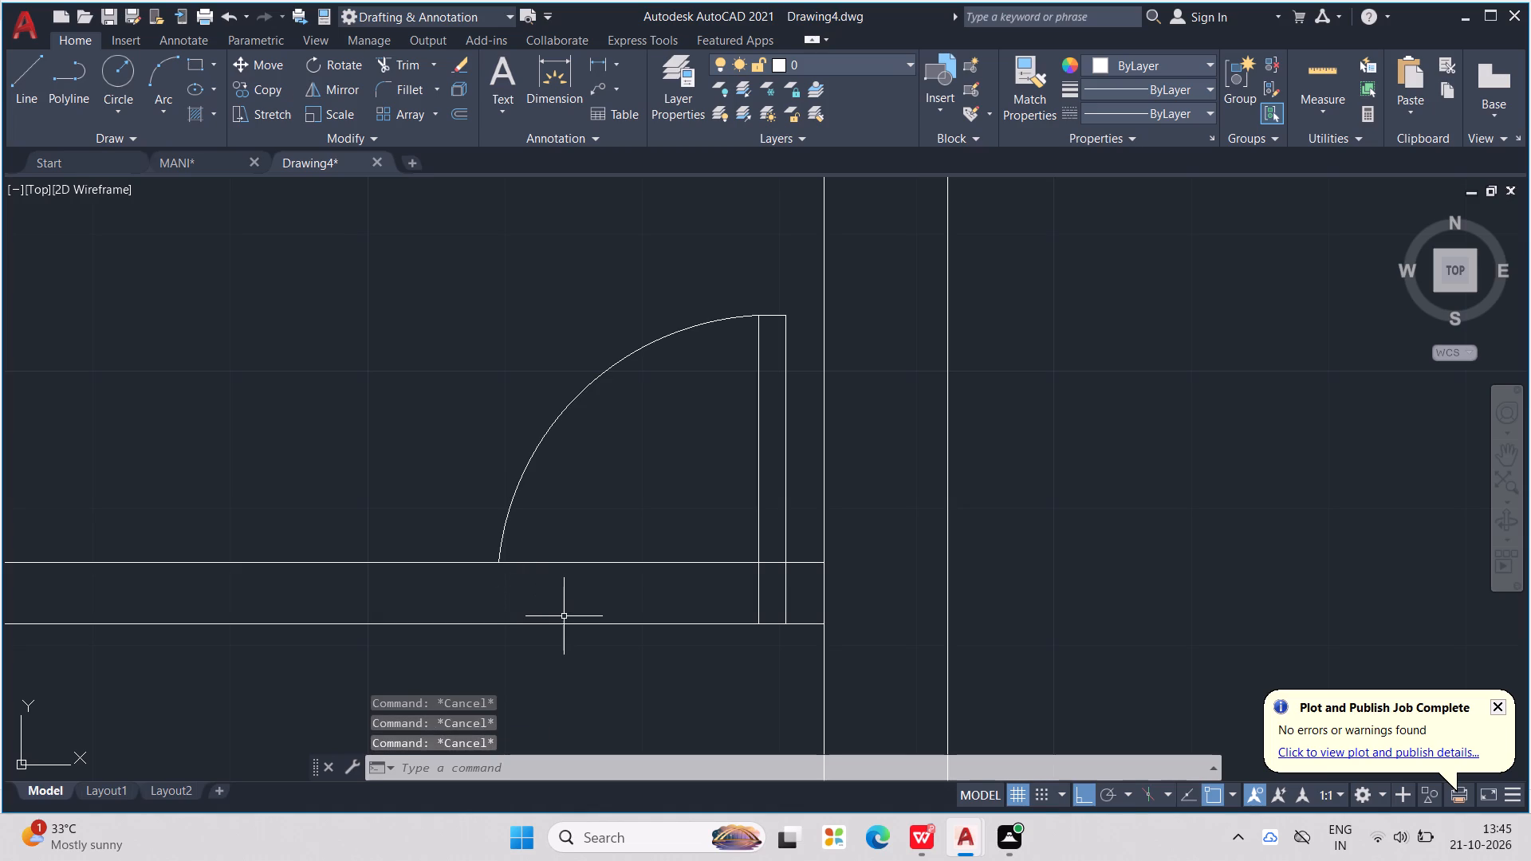
# Draw a new jamb line across the partition's thickness, starting at the lower end of the swing arc.
pyautogui.press('l')
pyautogui.press('Return')
pyautogui.scroll(2, 570, 617)
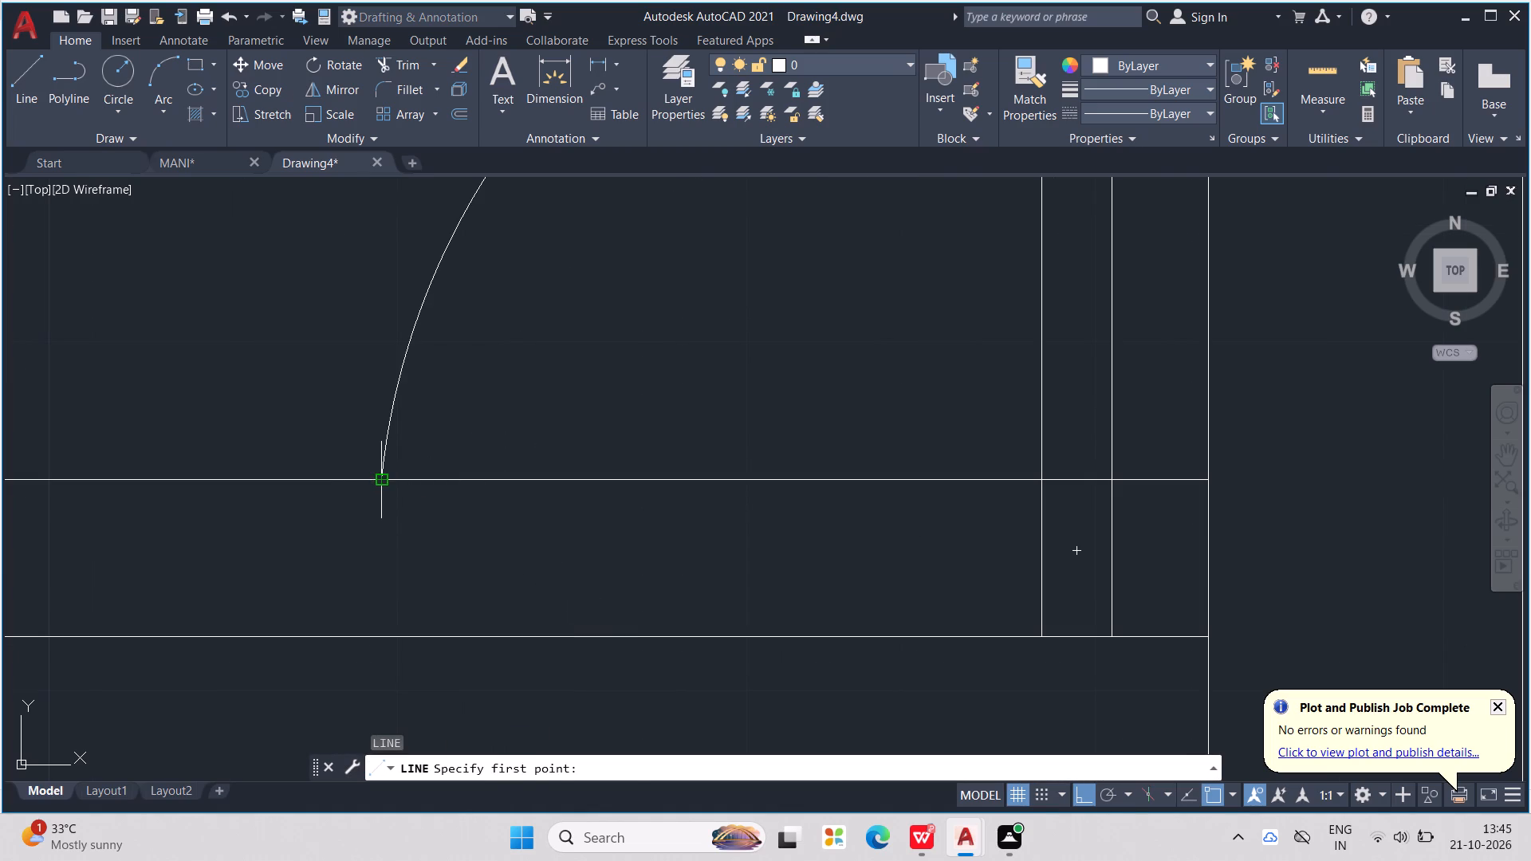
pyautogui.click(380, 483)
pyautogui.click(379, 634)
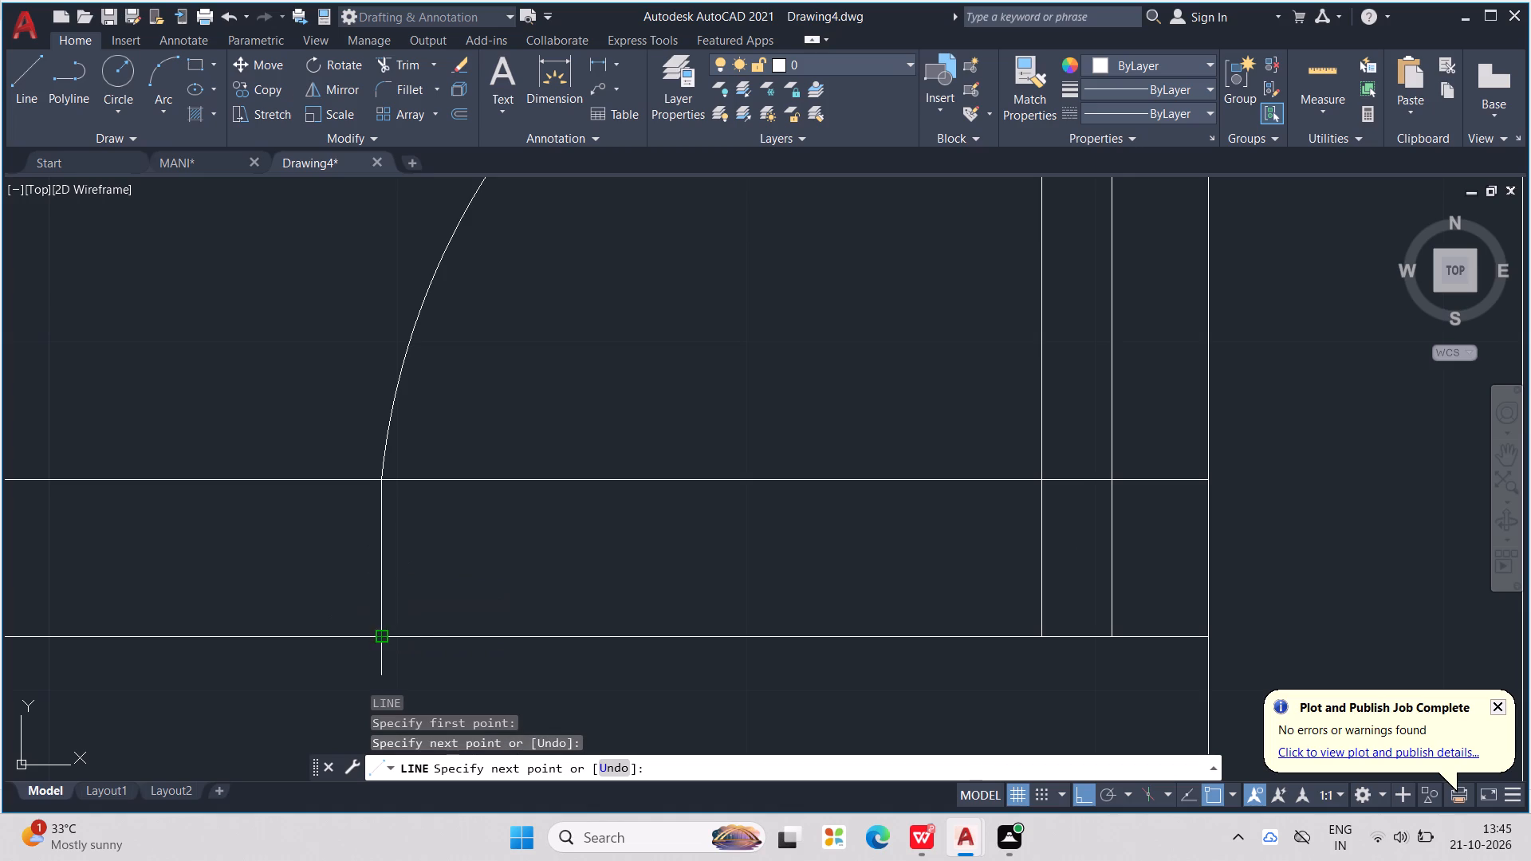
pyautogui.press('Escape')
pyautogui.press('Escape')
pyautogui.scroll(-2, 422, 627)
pyautogui.press('Escape')
pyautogui.press('Escape')
# Trim the partition's upper line across the door opening and leaf, and the leaf's outer line where it crosses the partition.
pyautogui.press('t')
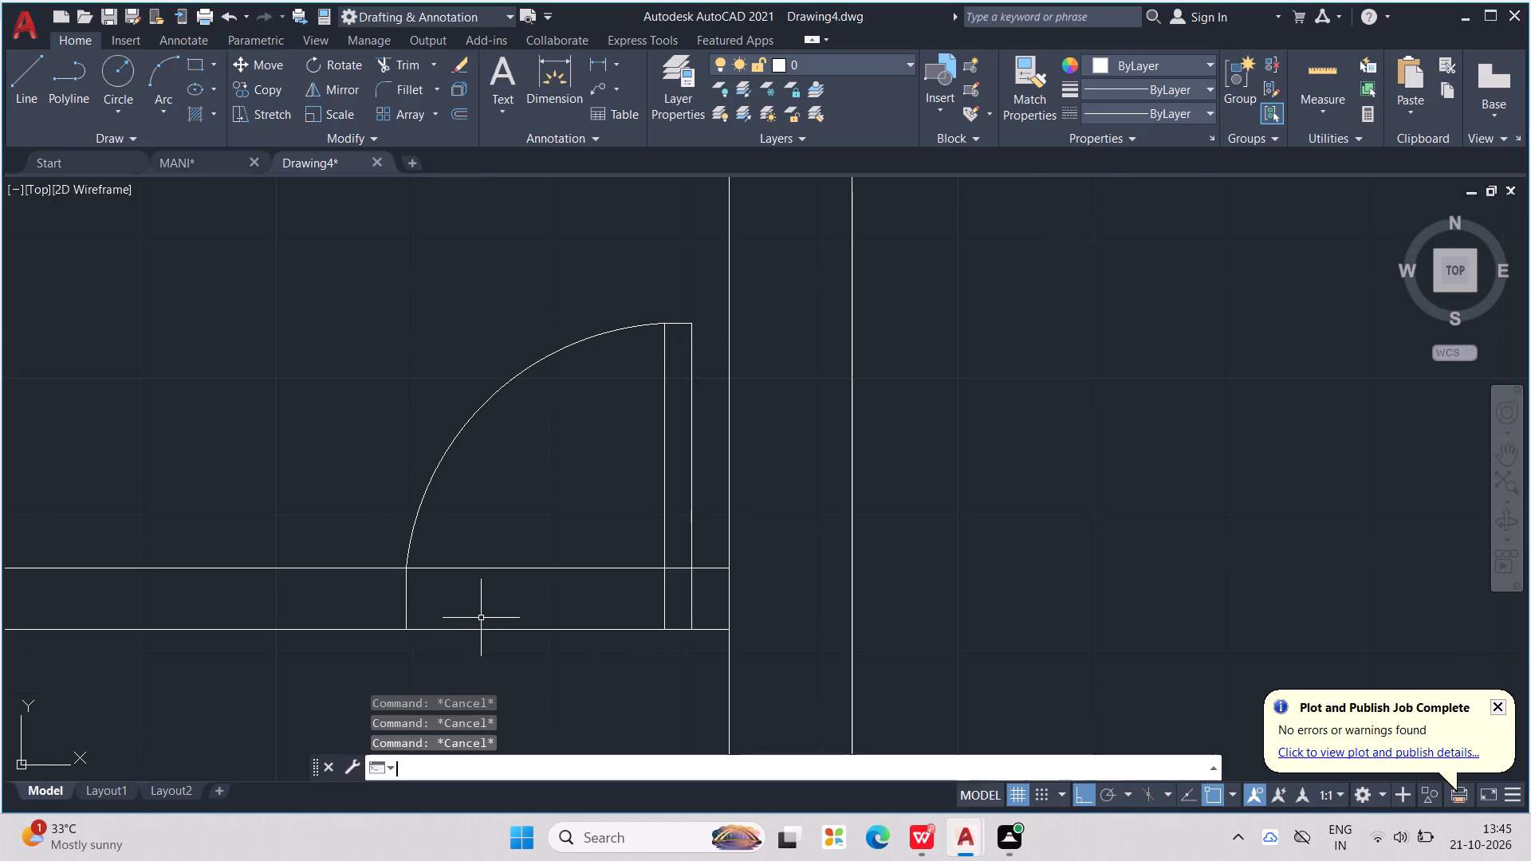
pyautogui.press('r')
pyautogui.press('Return')
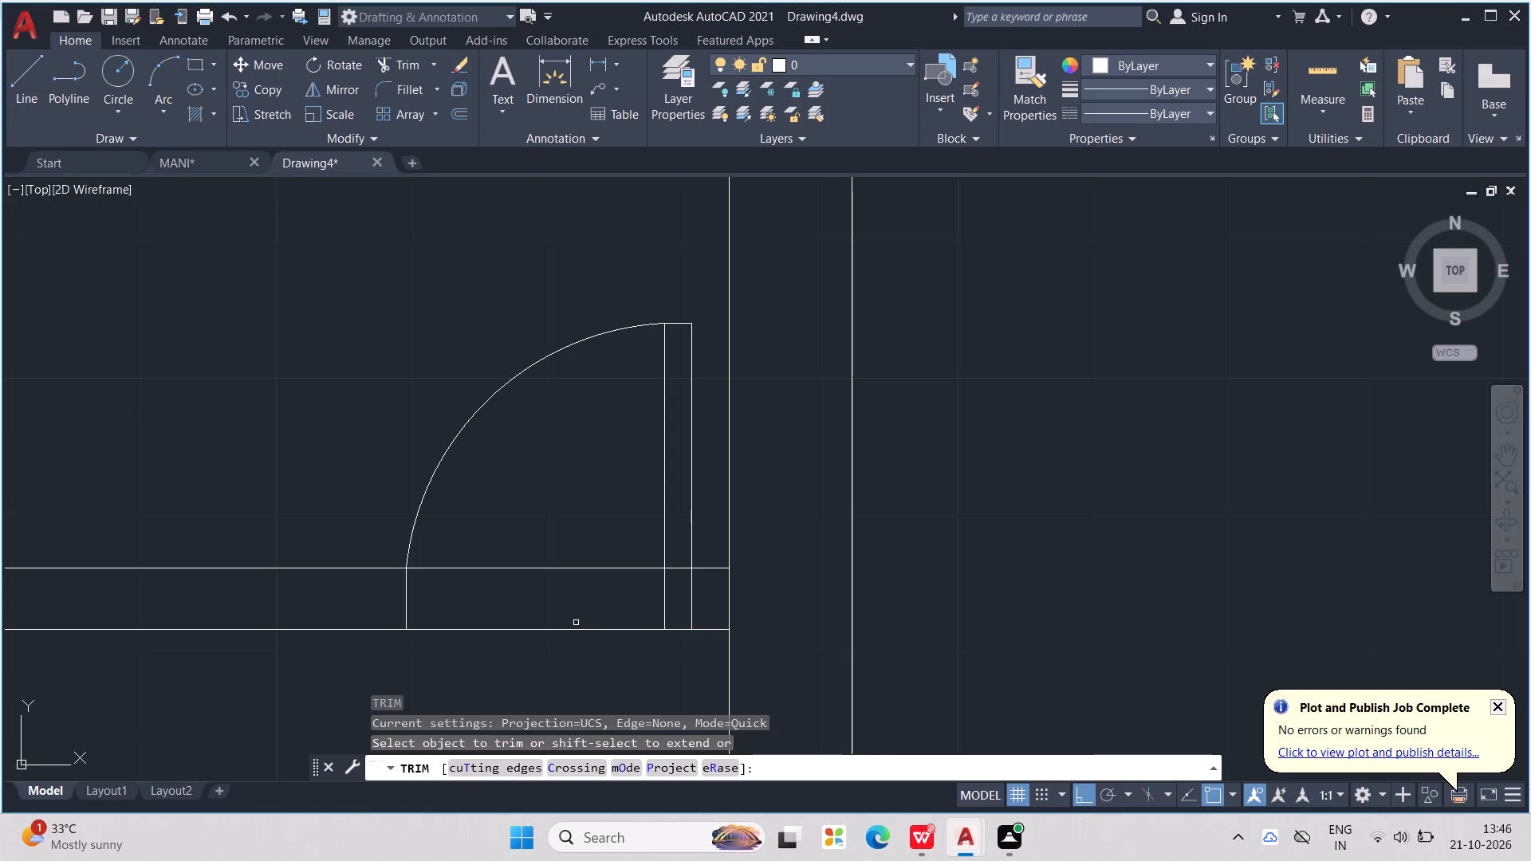
pyautogui.moveTo(575, 627); pyautogui.dragTo(767, 596, button='middle')
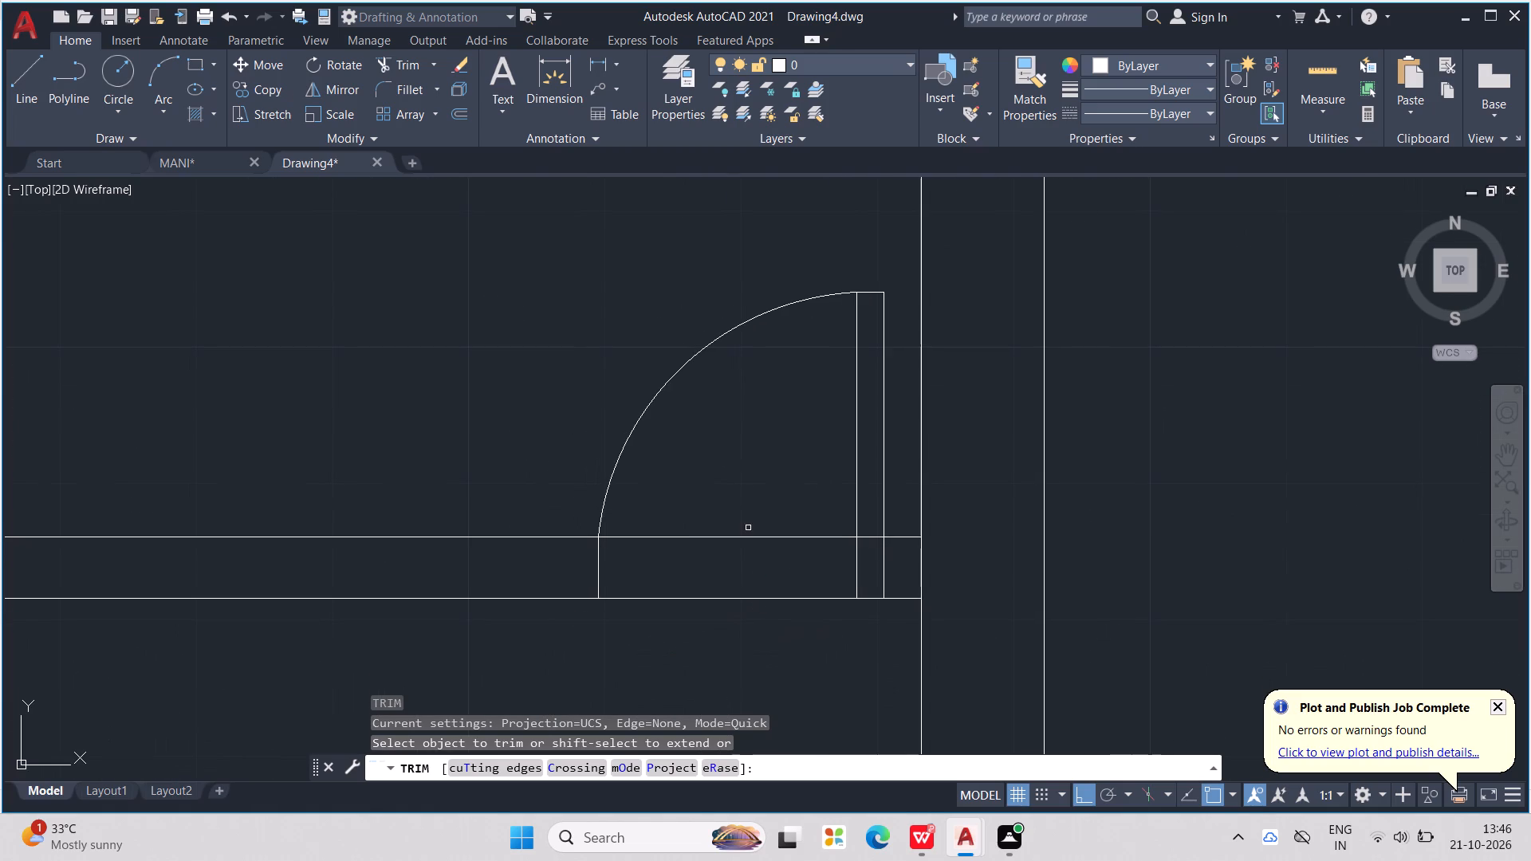
pyautogui.click(746, 543)
pyautogui.click(746, 523)
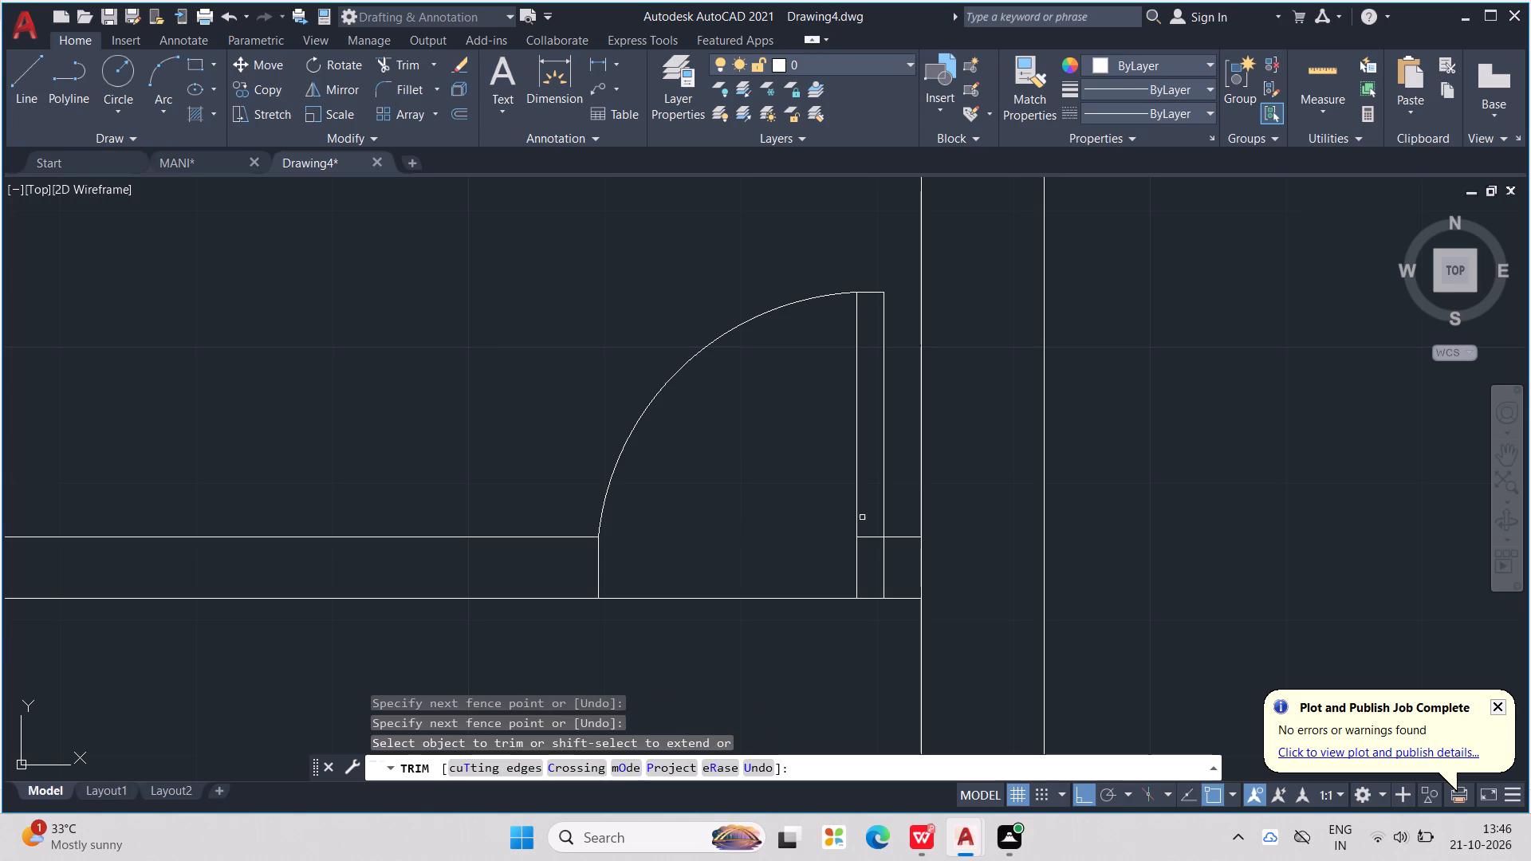
pyautogui.scroll(1, 875, 534)
pyautogui.click(876, 541)
pyautogui.click(885, 557)
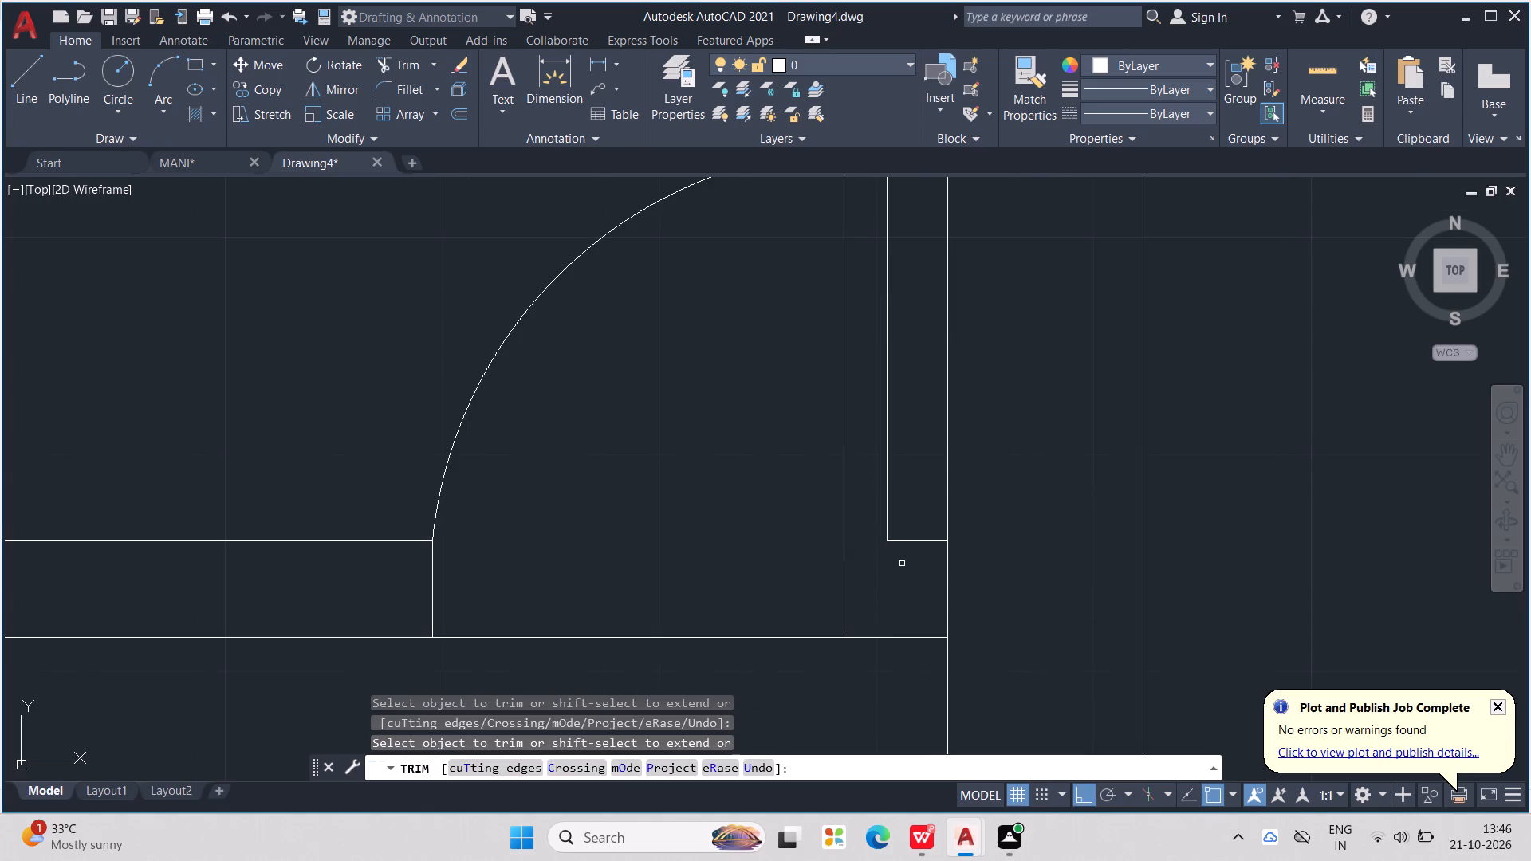
pyautogui.scroll(-3, 903, 564)
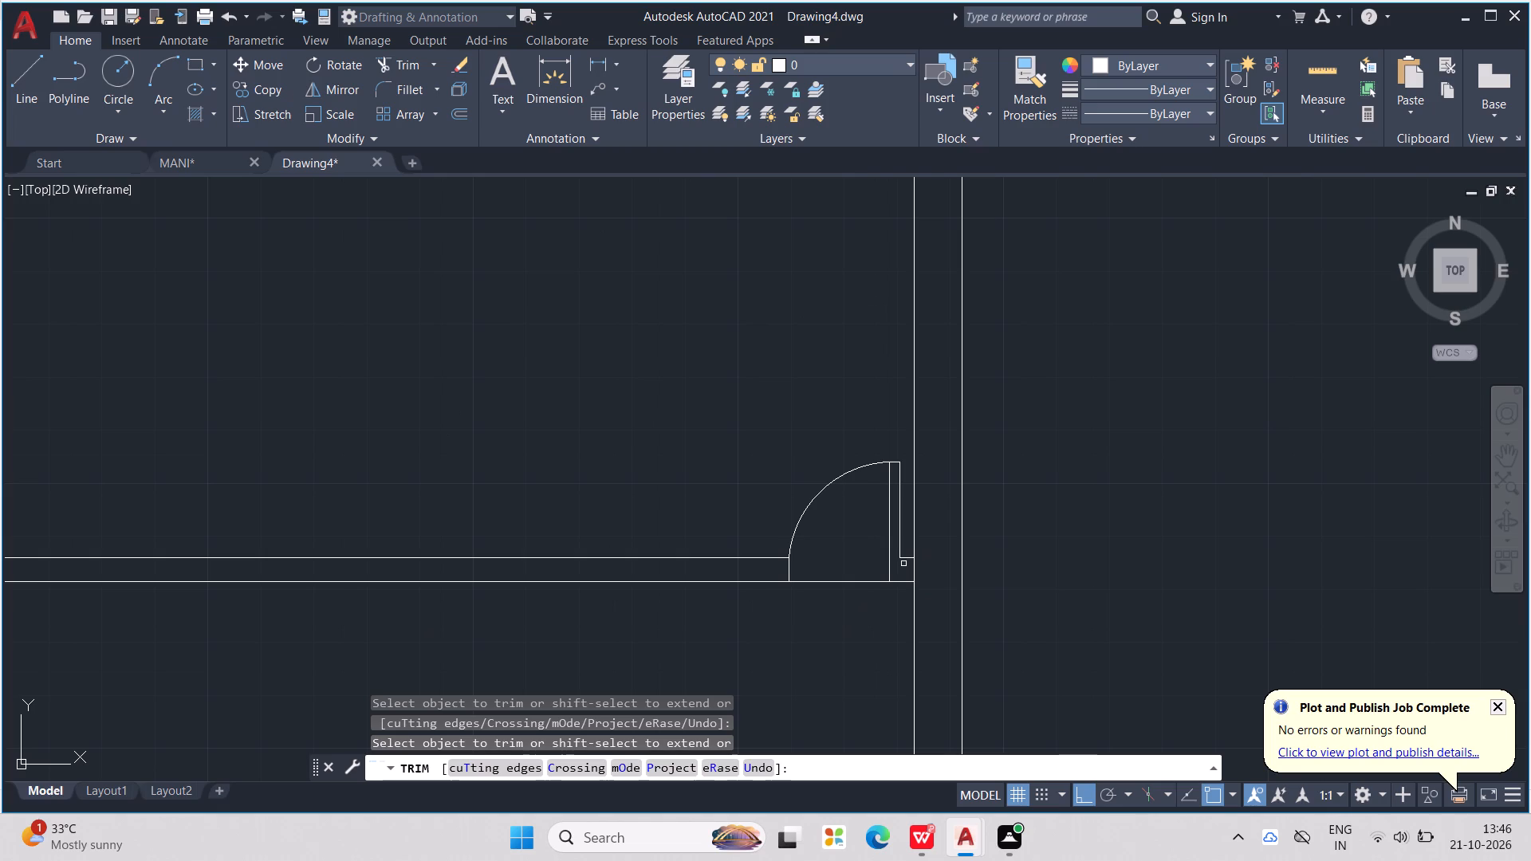
pyautogui.scroll(-1, 887, 556)
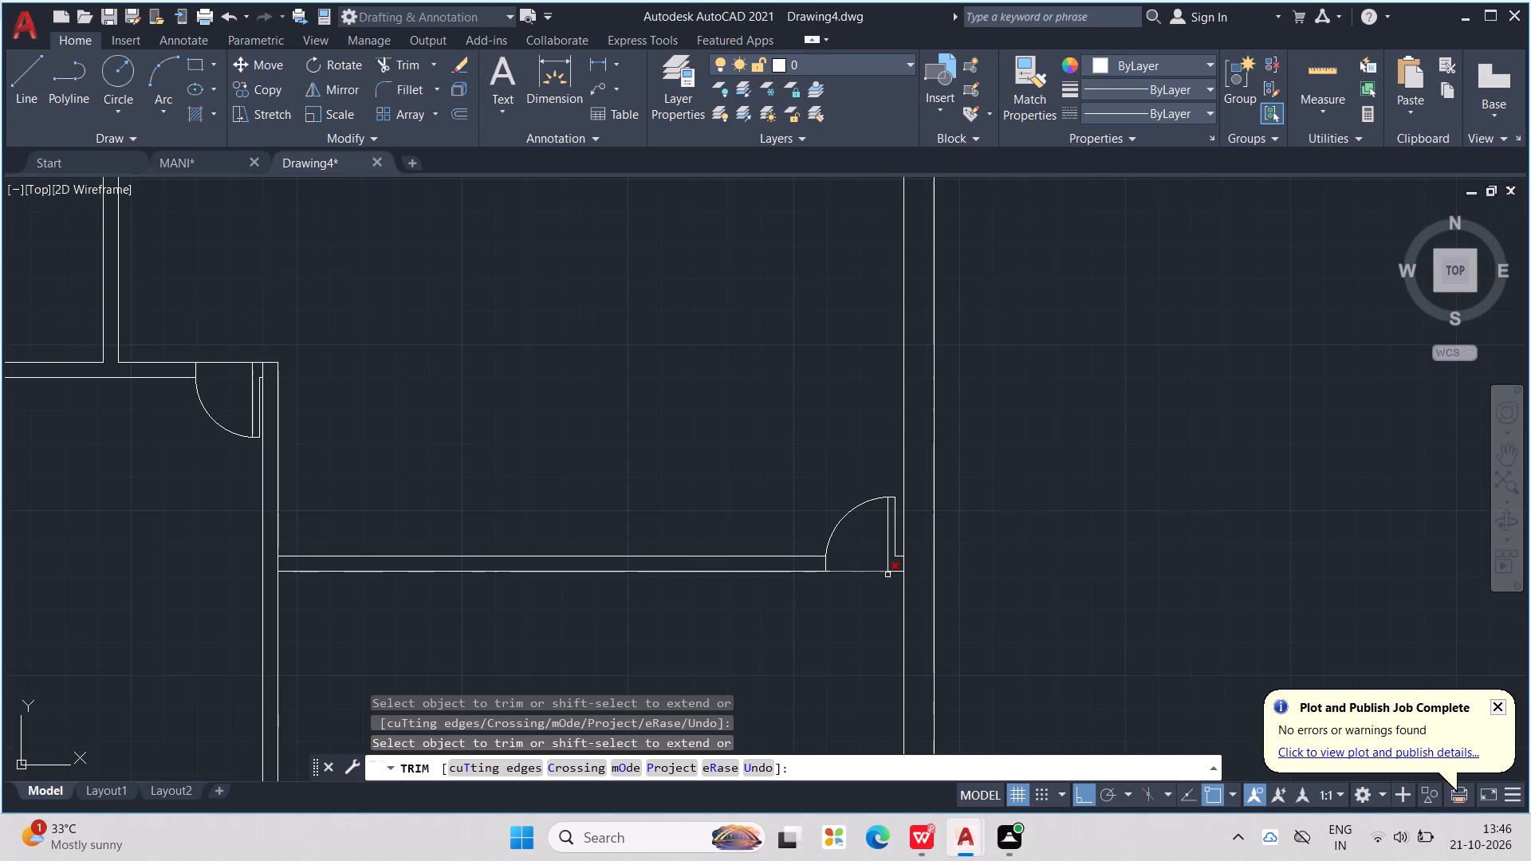
pyautogui.moveTo(886, 588); pyautogui.dragTo(855, 643, button='middle')
pyautogui.scroll(-3, 885, 591)
pyautogui.moveTo(821, 687); pyautogui.dragTo(811, 671, button='middle')
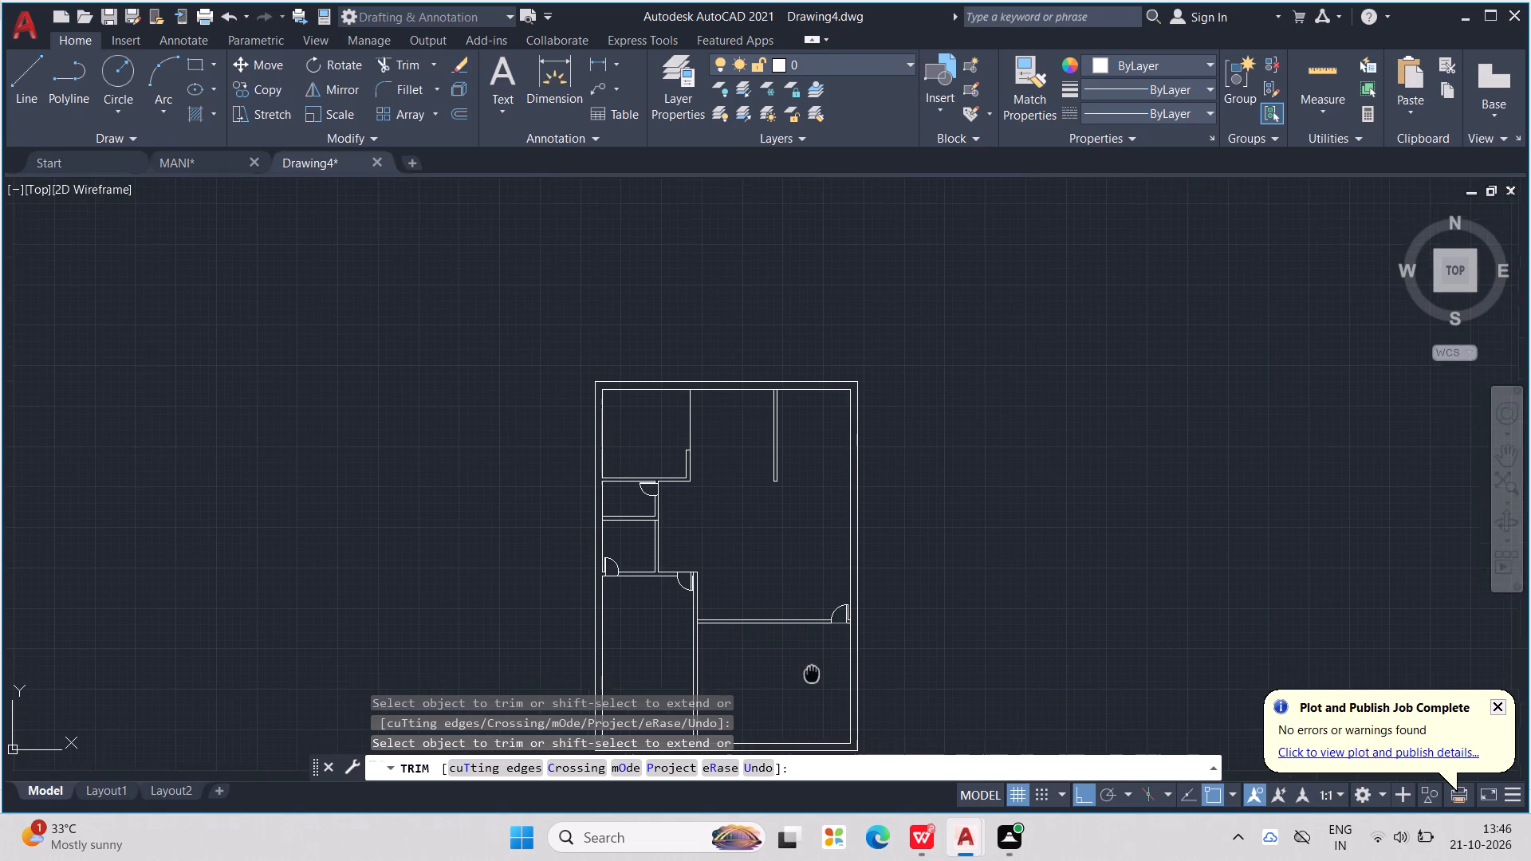
pyautogui.moveTo(811, 671); pyautogui.dragTo(776, 529, button='middle')
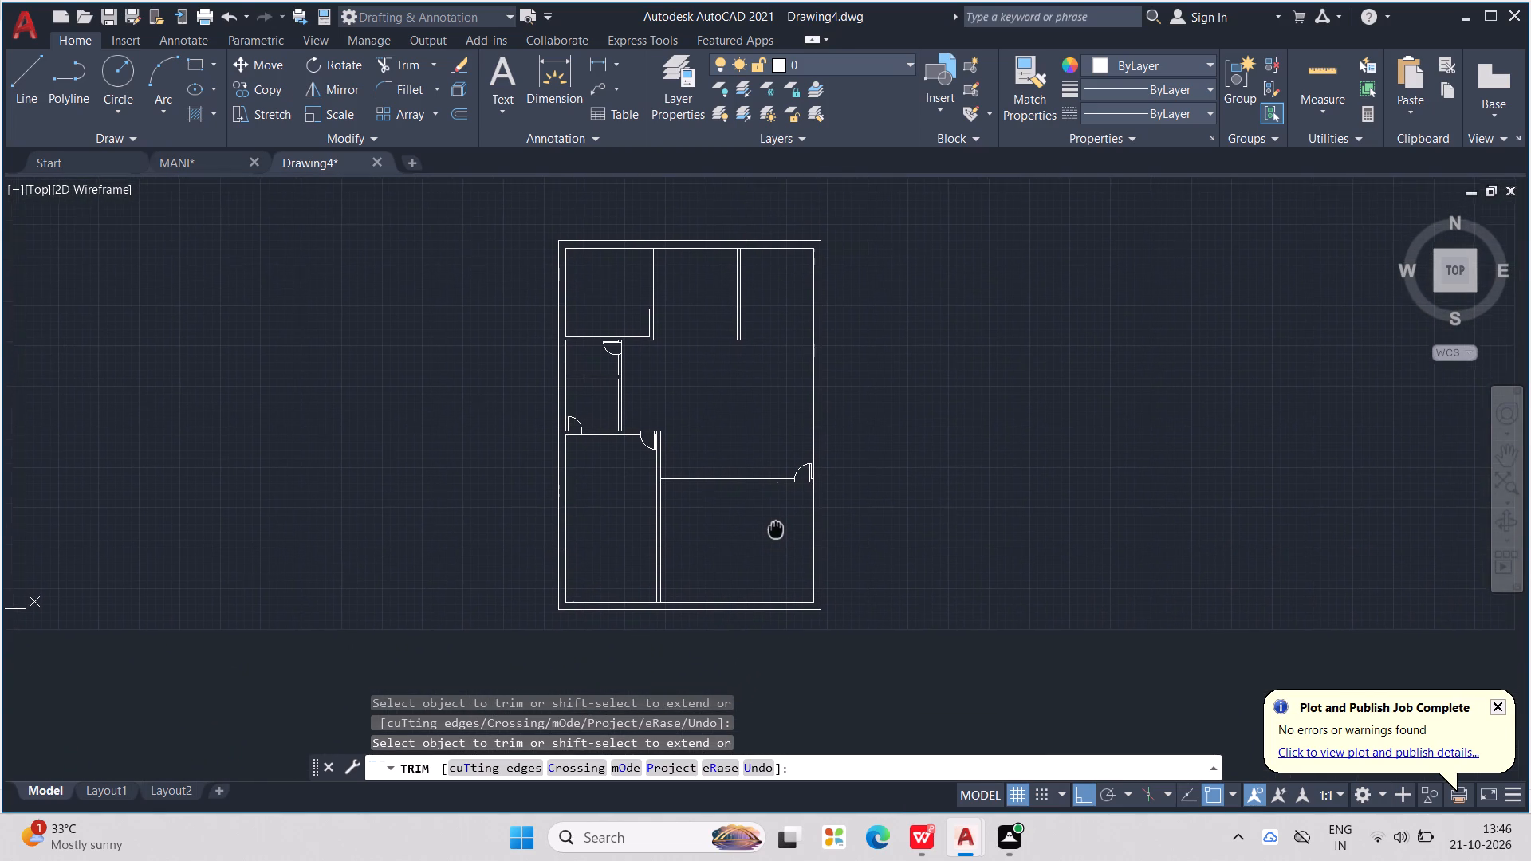
pyautogui.moveTo(776, 529); pyautogui.dragTo(776, 526, button='middle')
pyautogui.scroll(1, 707, 597)
pyautogui.press('Escape')
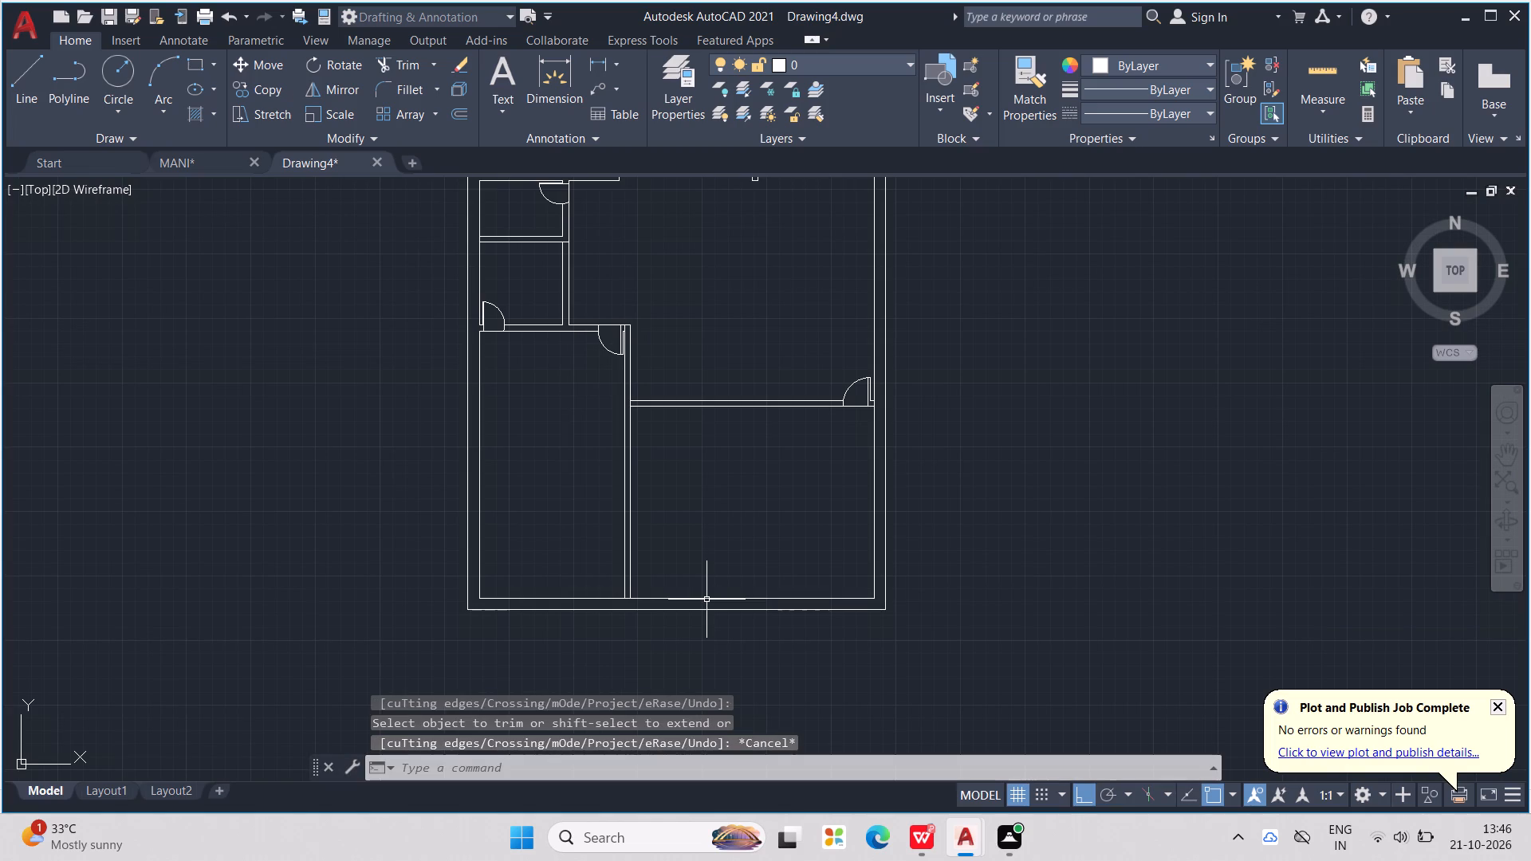
pyautogui.press('Escape')
pyautogui.press('Escape')
pyautogui.press('Escape')
pyautogui.press('Escape')
pyautogui.press('Escape')
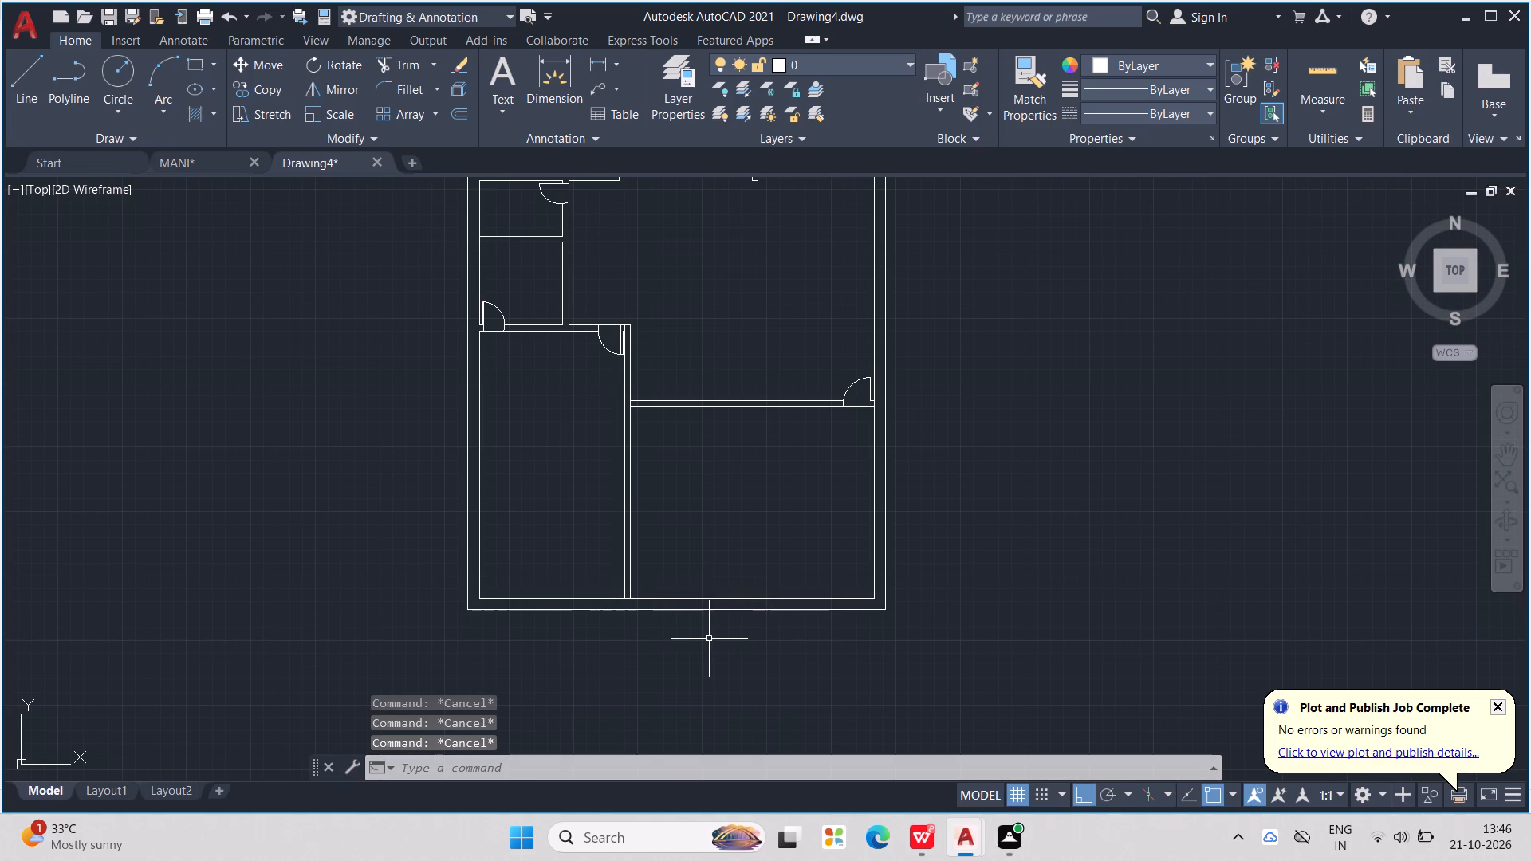
# Extend the right-hand line of the lower vertical partition down to the outer line of the bottom wall.
pyautogui.write('EX')
pyautogui.press('Return')
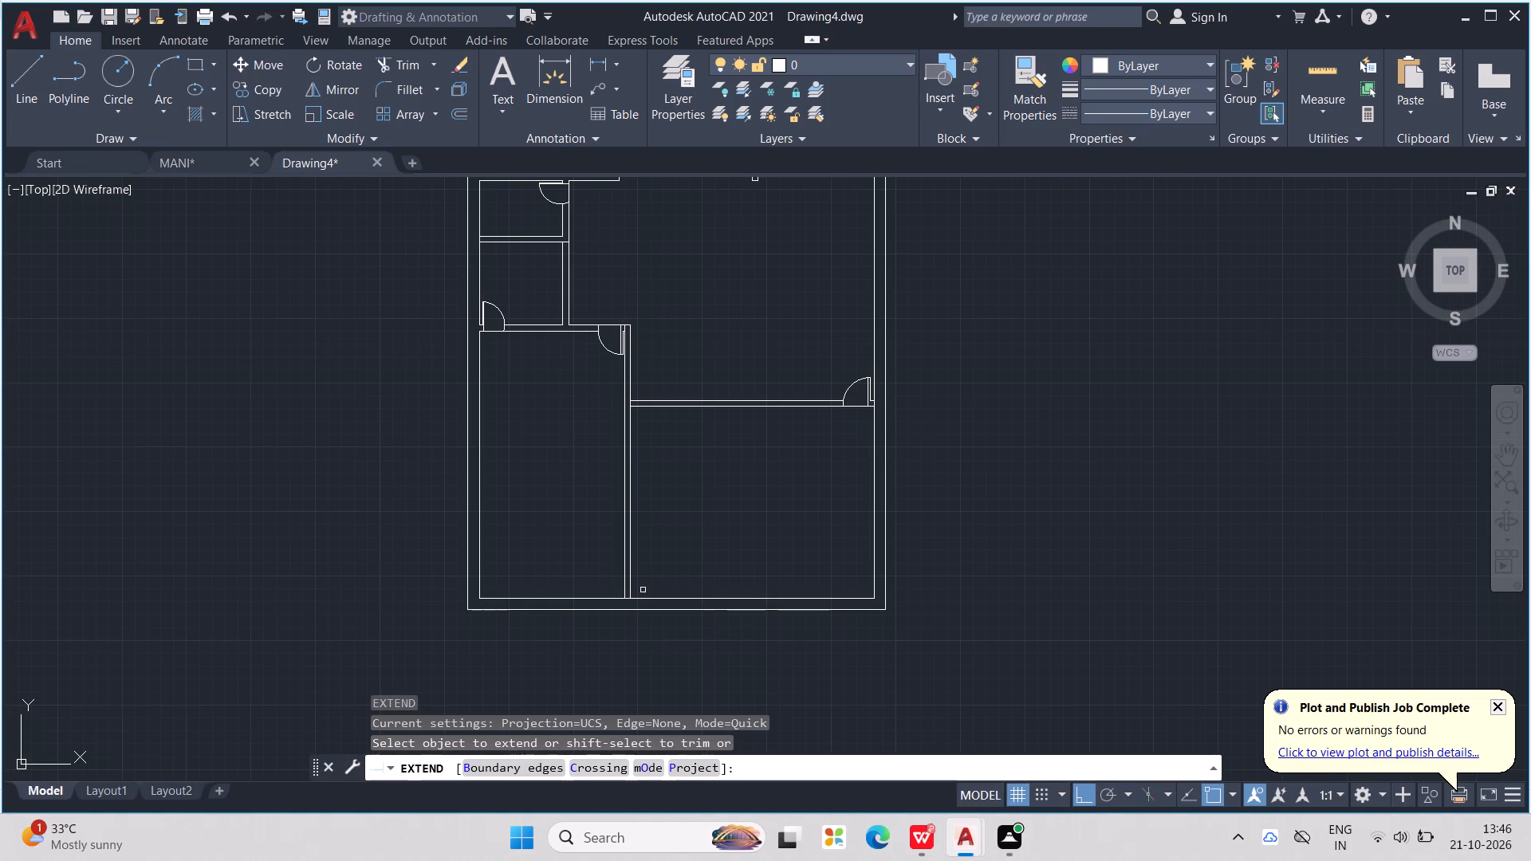
pyautogui.click(628, 575)
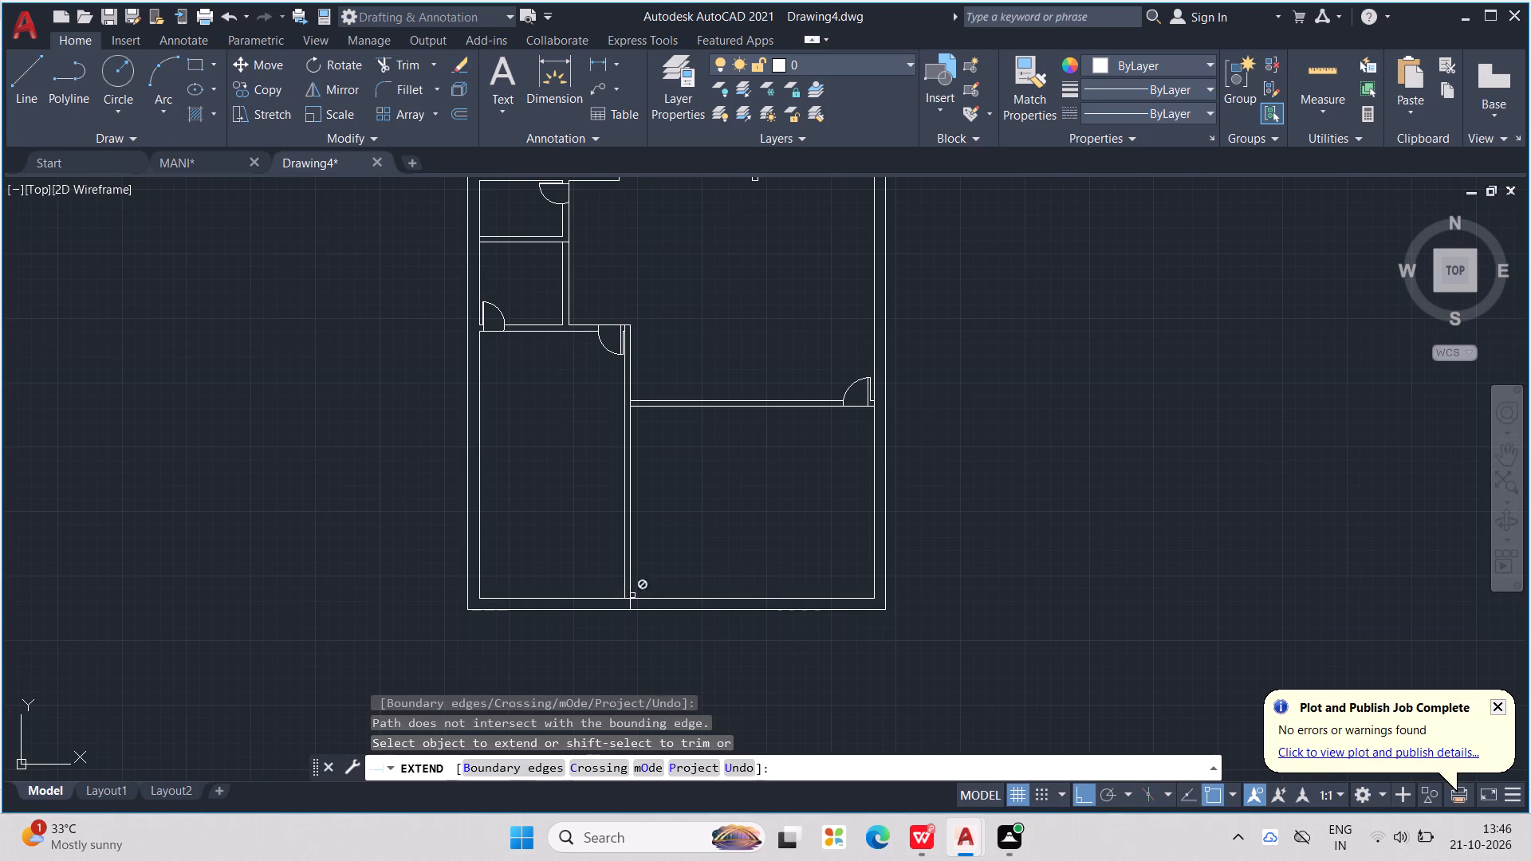
pyautogui.press('Escape')
pyautogui.press('Escape')
pyautogui.press('Escape')
pyautogui.press('Escape')
pyautogui.press('Escape')
pyautogui.press('Escape')
pyautogui.press('Escape')
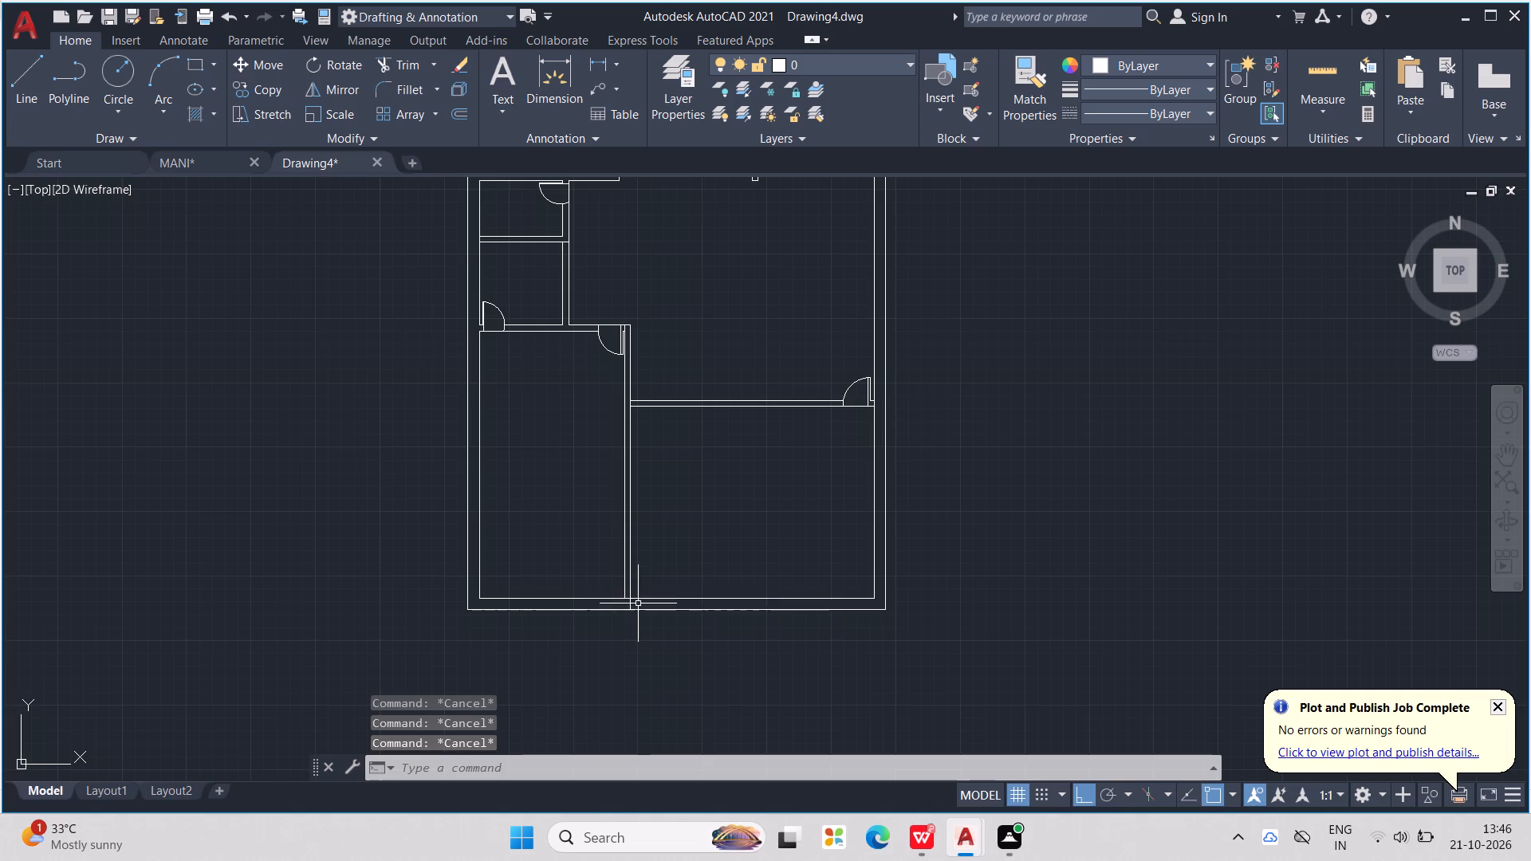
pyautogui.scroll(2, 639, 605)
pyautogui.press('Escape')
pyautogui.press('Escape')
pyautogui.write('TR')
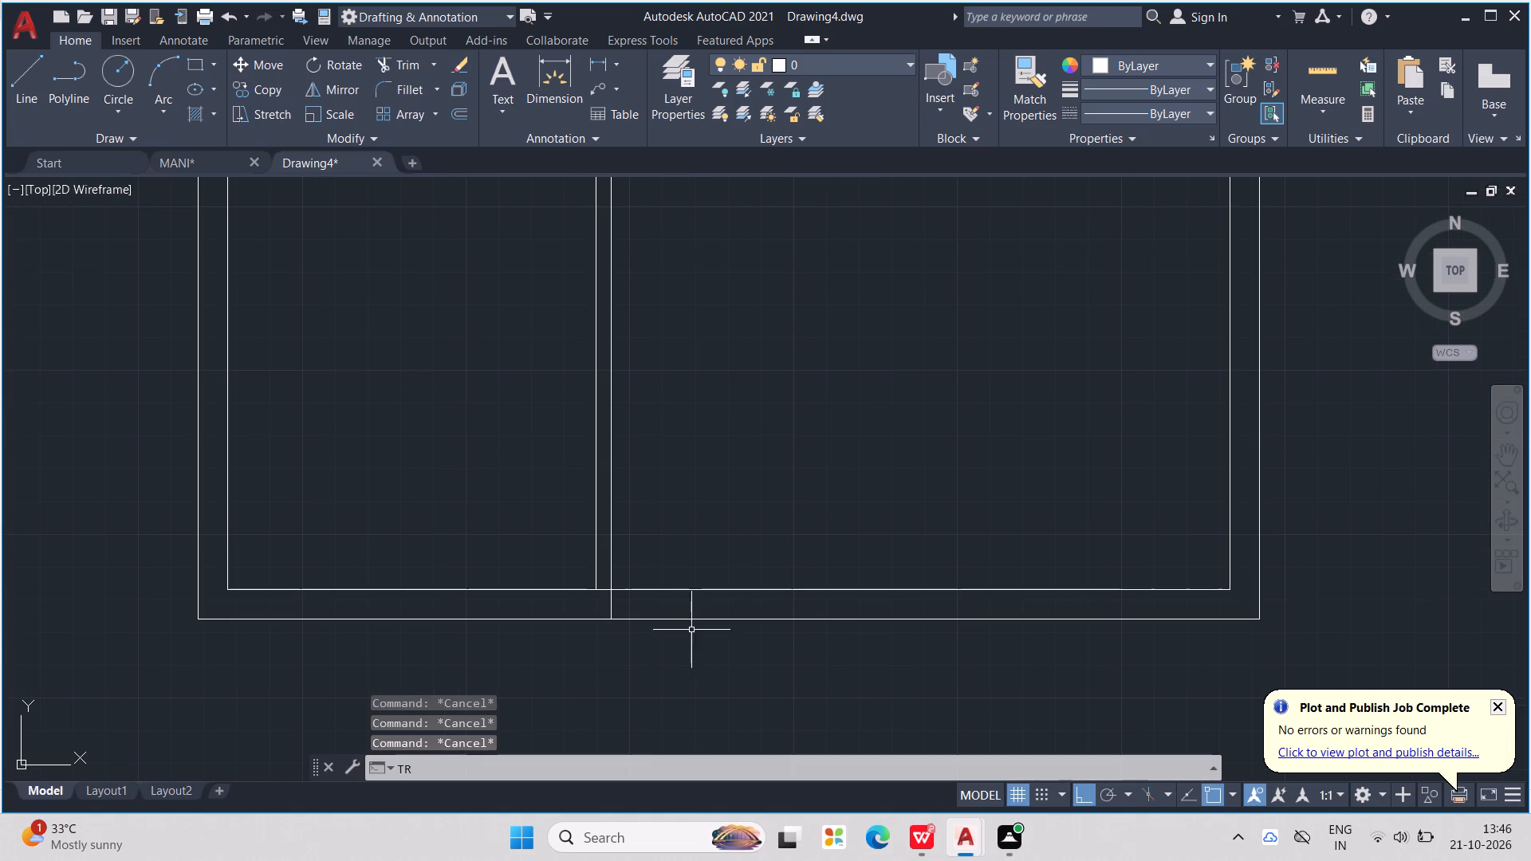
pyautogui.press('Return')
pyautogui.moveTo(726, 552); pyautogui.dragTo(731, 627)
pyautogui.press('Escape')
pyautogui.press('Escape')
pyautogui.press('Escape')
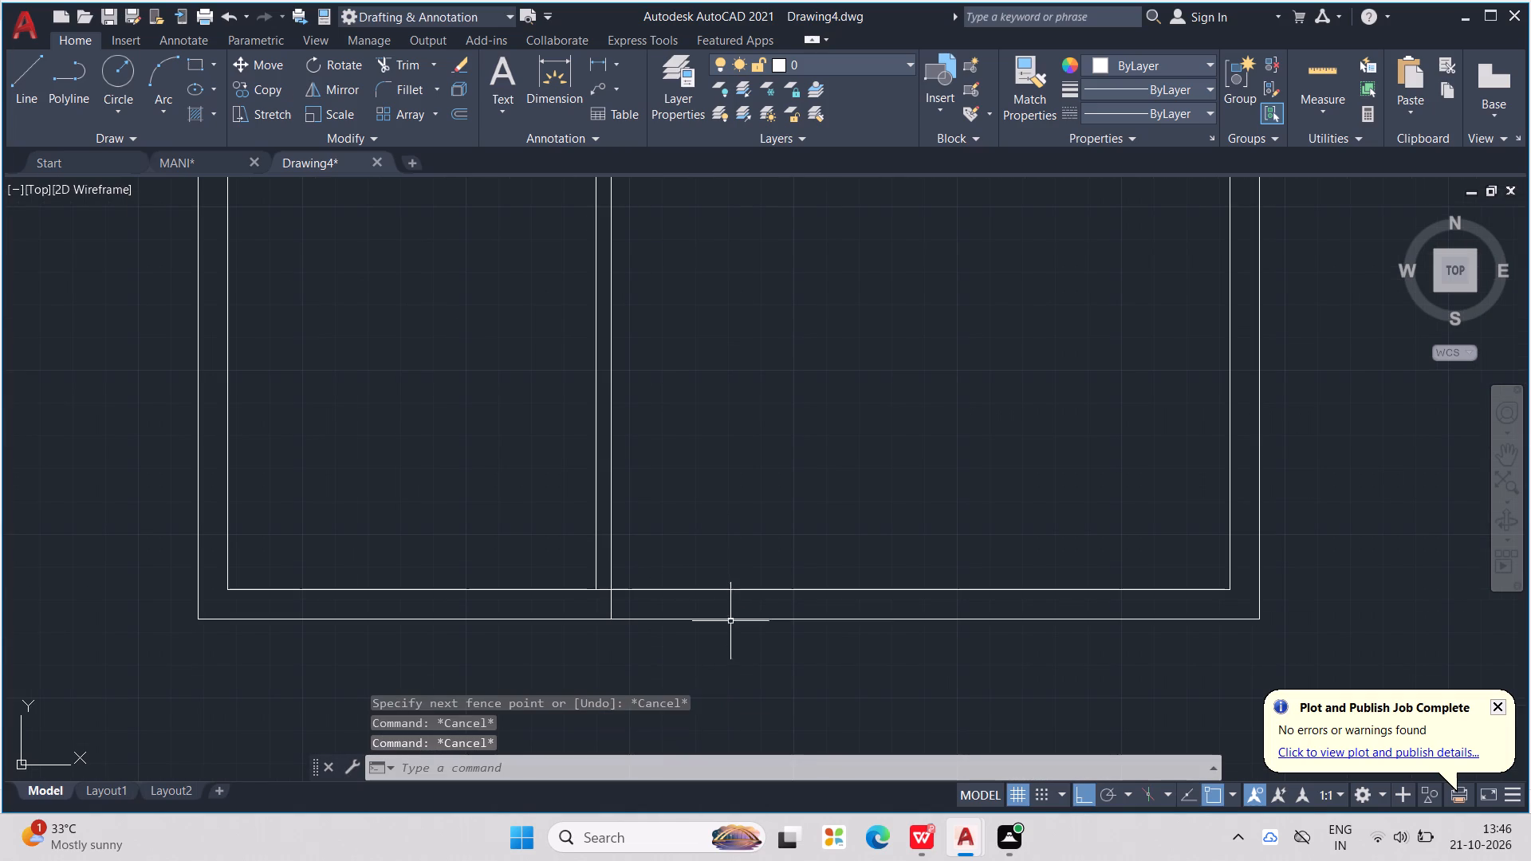
# Draw a line from the plan's inner lower-right corner straight down to the bottom wall's outer line.
pyautogui.press('l')
pyautogui.press('Return')
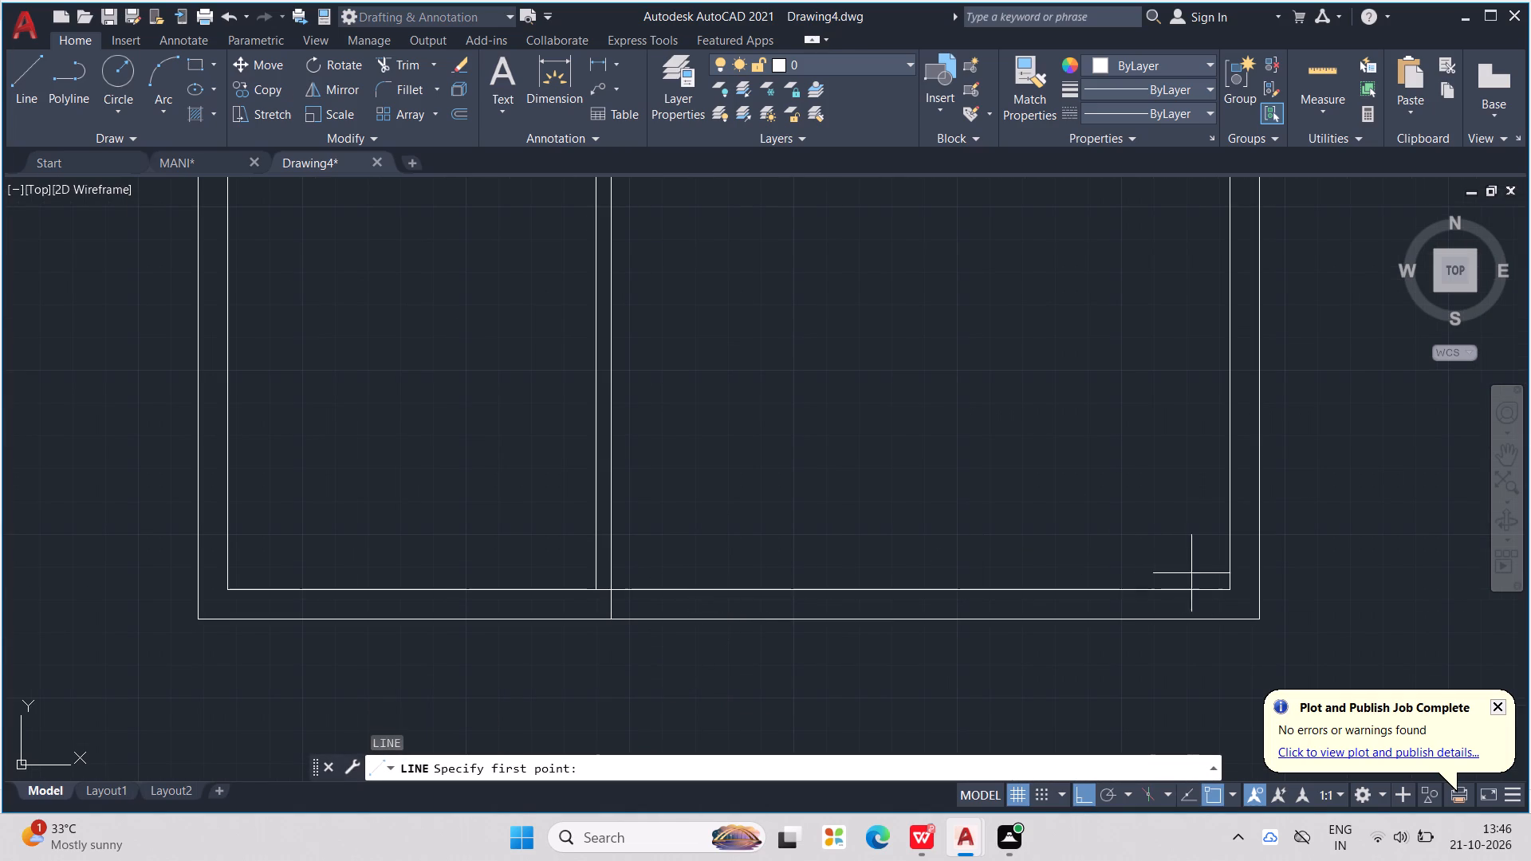
pyautogui.click(1237, 588)
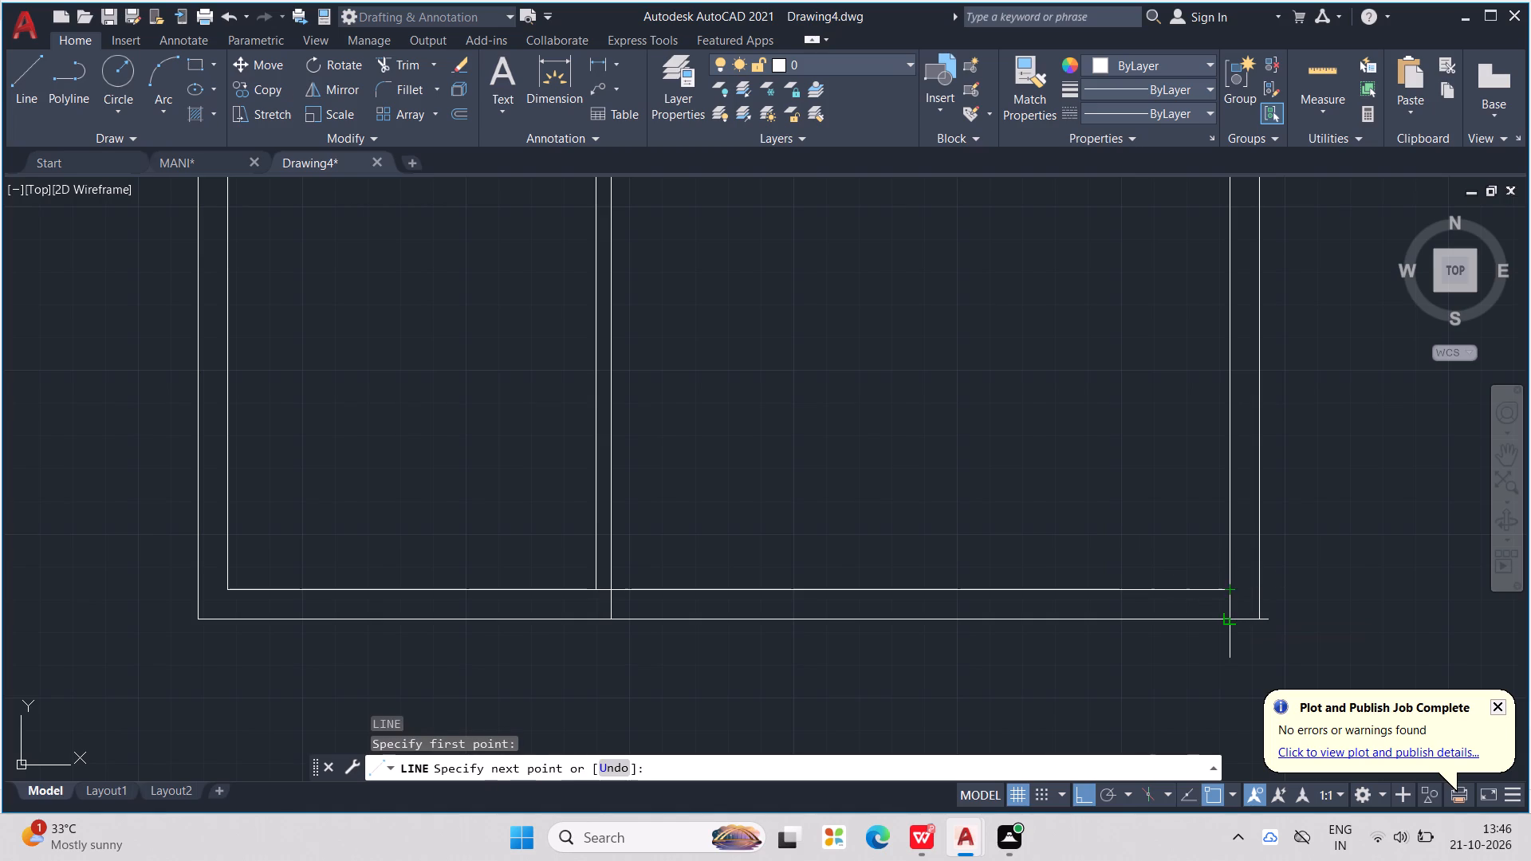
pyautogui.click(1234, 617)
pyautogui.press('Escape')
pyautogui.press('Escape')
pyautogui.press('Escape')
pyautogui.press('Escape')
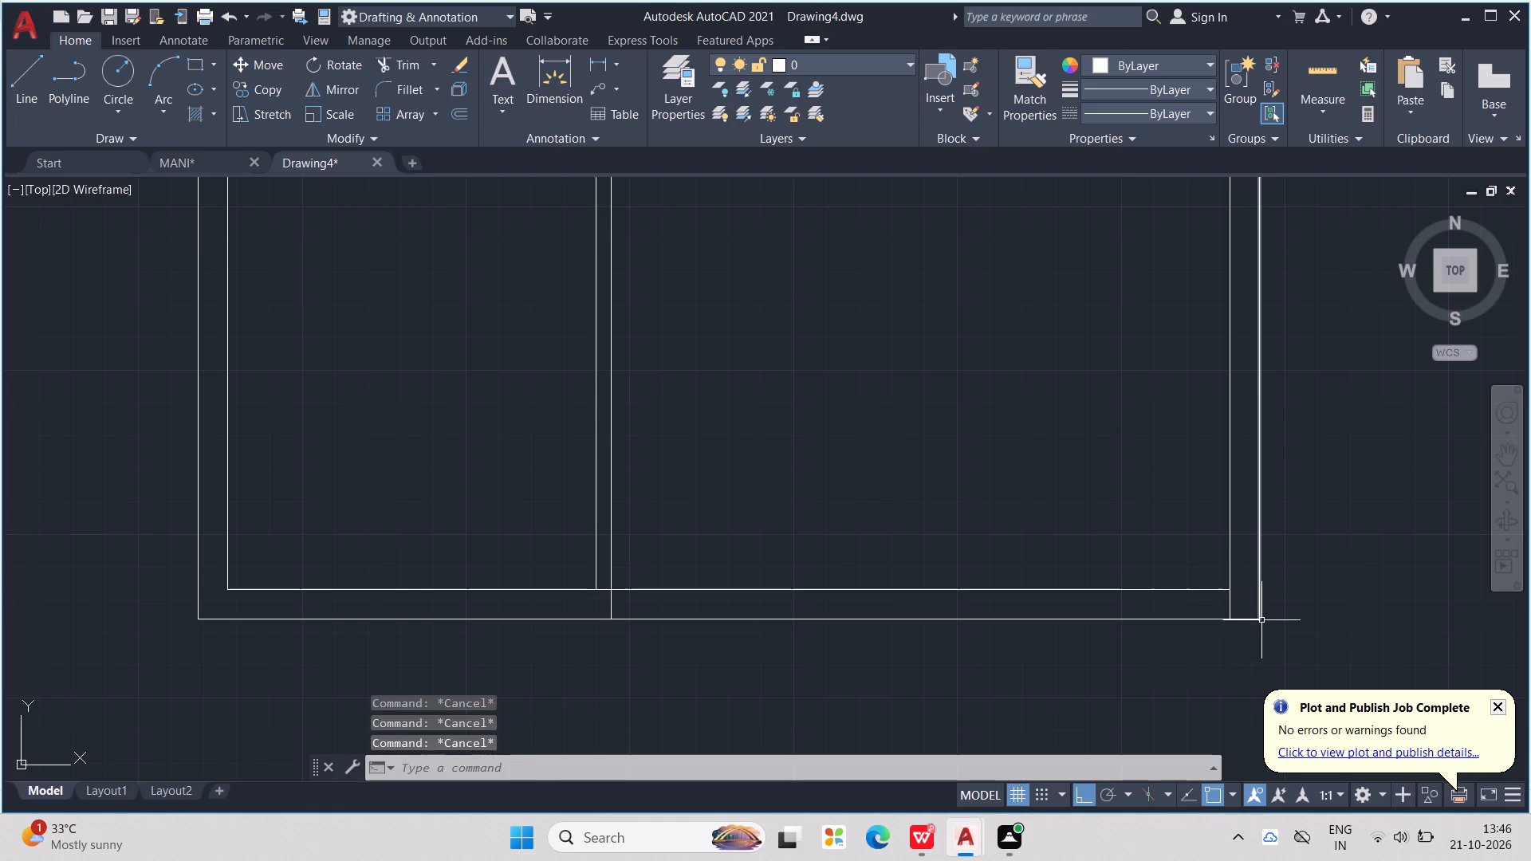
# Trim both bottom wall lines between the vertical partition and the right outer wall, opening the lower-right area.
pyautogui.press('t')
pyautogui.press('r')
pyautogui.press('Return')
pyautogui.moveTo(1069, 519); pyautogui.dragTo(1086, 639)
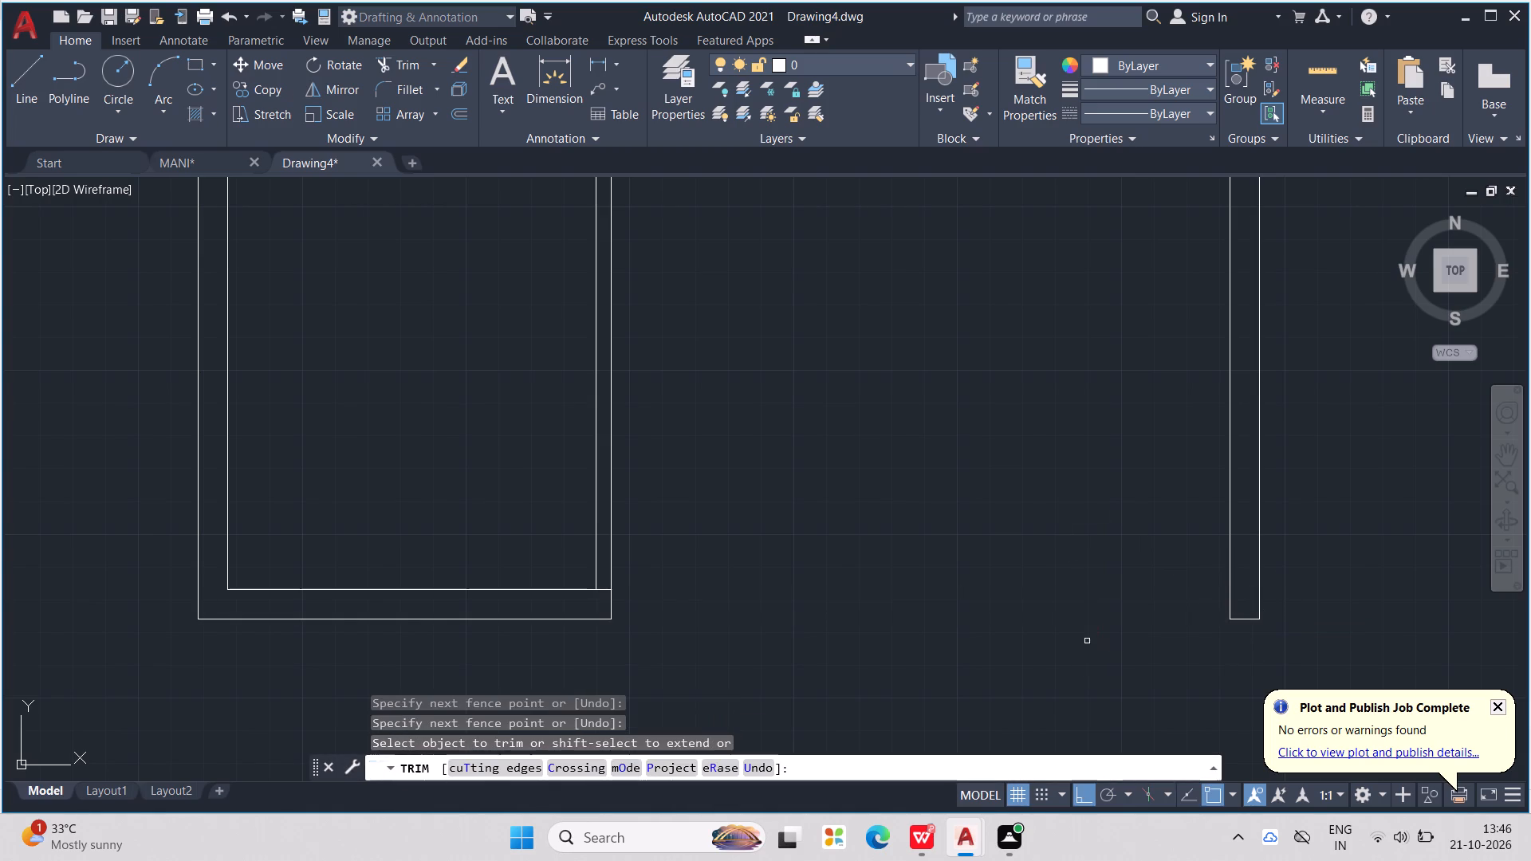
pyautogui.scroll(-3, 1092, 604)
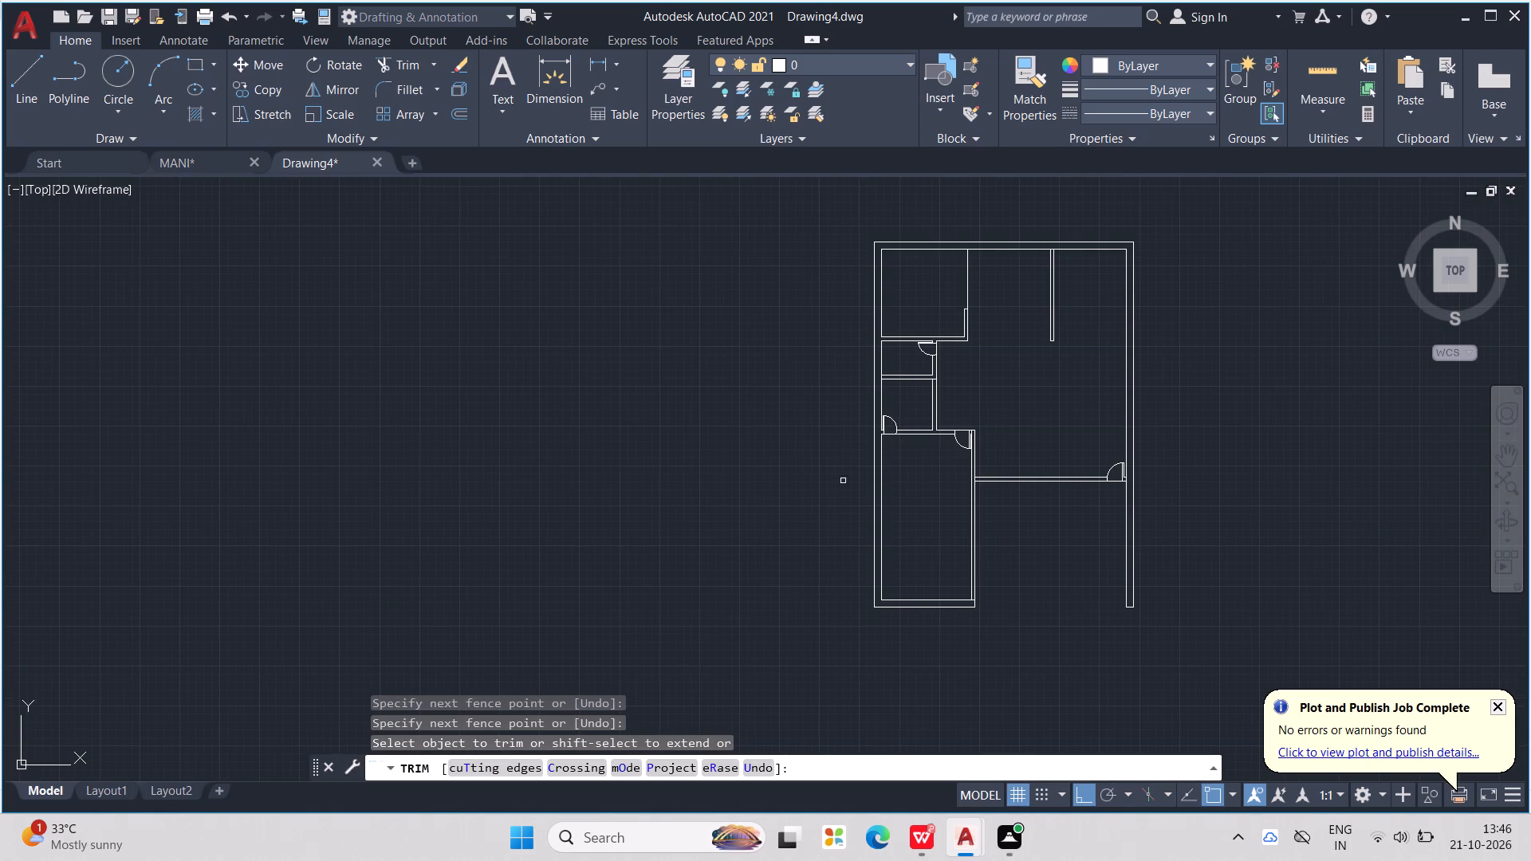
# Trim the bottom wall's inner line where it crosses the end of the lower vertical partition.
pyautogui.scroll(2, 1024, 604)
pyautogui.scroll(2, 919, 606)
pyautogui.scroll(2, 828, 590)
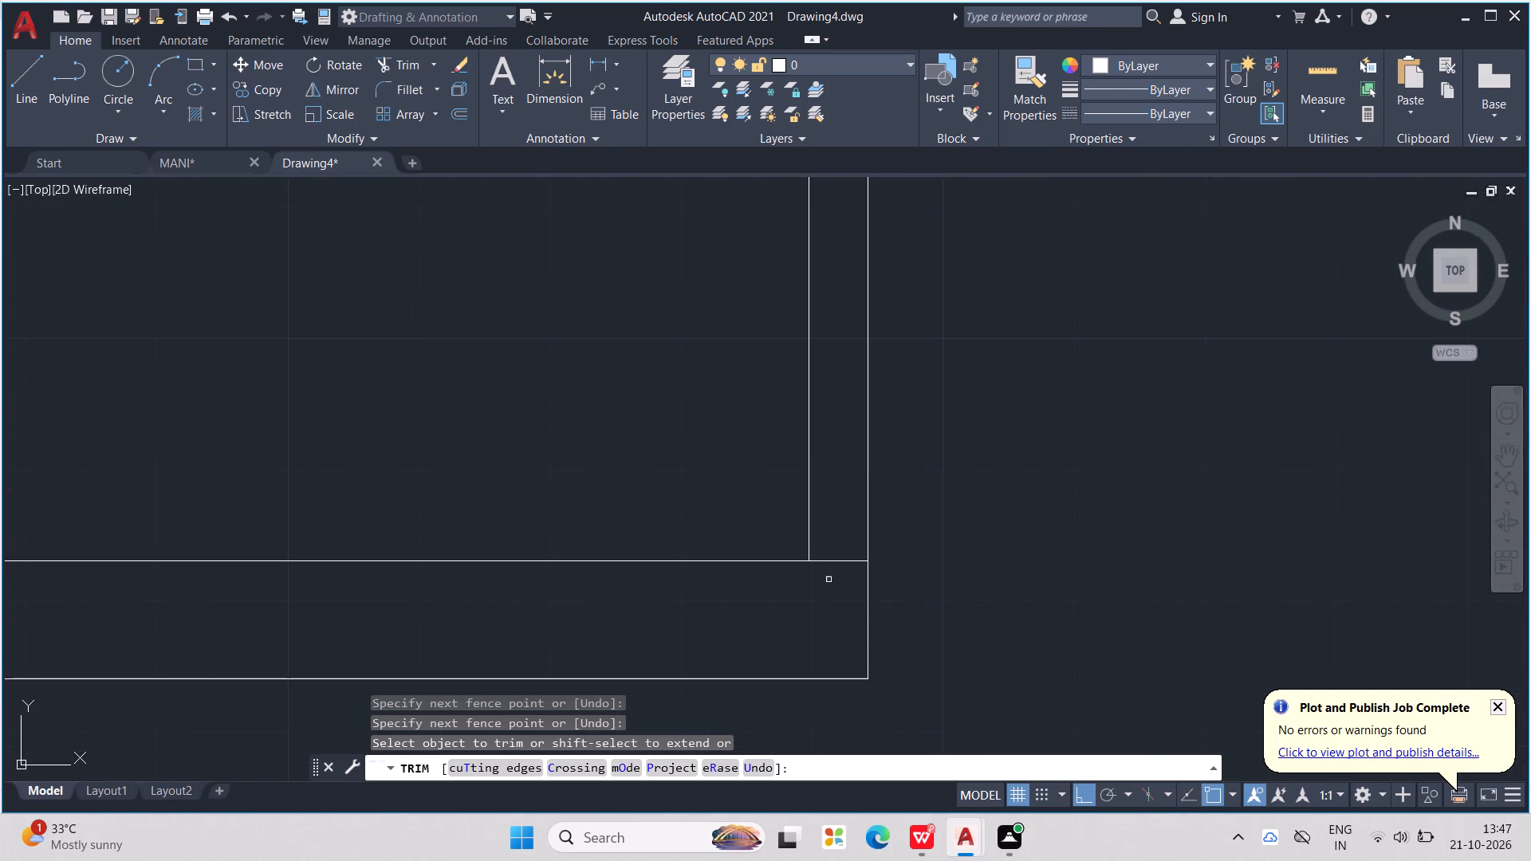
pyautogui.moveTo(828, 579); pyautogui.dragTo(826, 536)
pyautogui.scroll(-5, 826, 530)
pyautogui.moveTo(895, 543); pyautogui.dragTo(903, 552, button='middle')
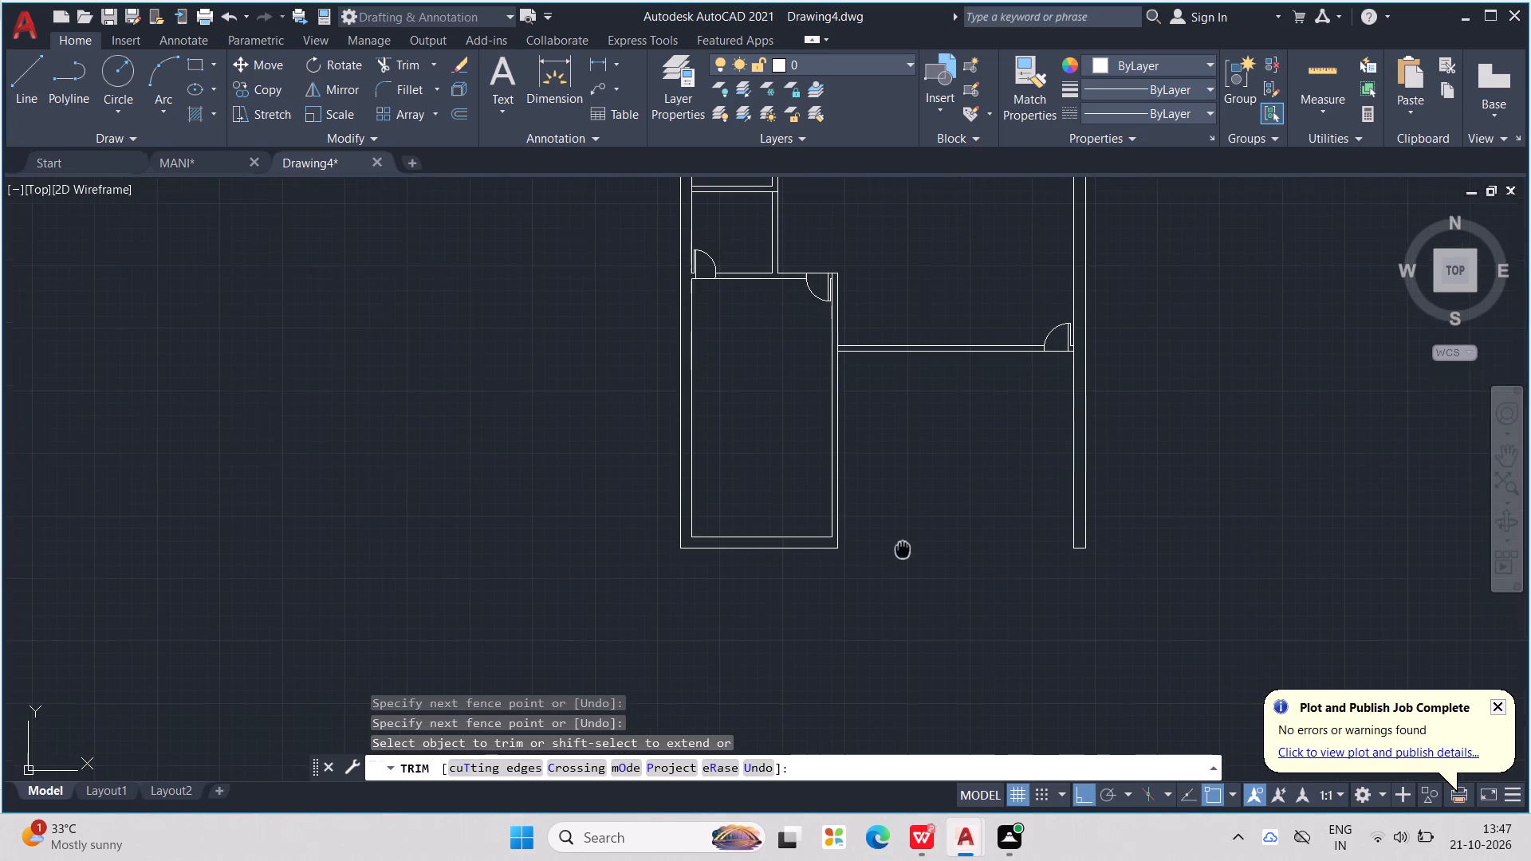
pyautogui.moveTo(903, 552); pyautogui.dragTo(911, 606, button='middle')
pyautogui.press('Escape')
pyautogui.press('Escape')
pyautogui.press('Escape')
# Draw a thin double line closing the lower-right opening, from the partition's bottom corner to the right wall's inner line and back to the partition.
pyautogui.press('l')
pyautogui.press('Return')
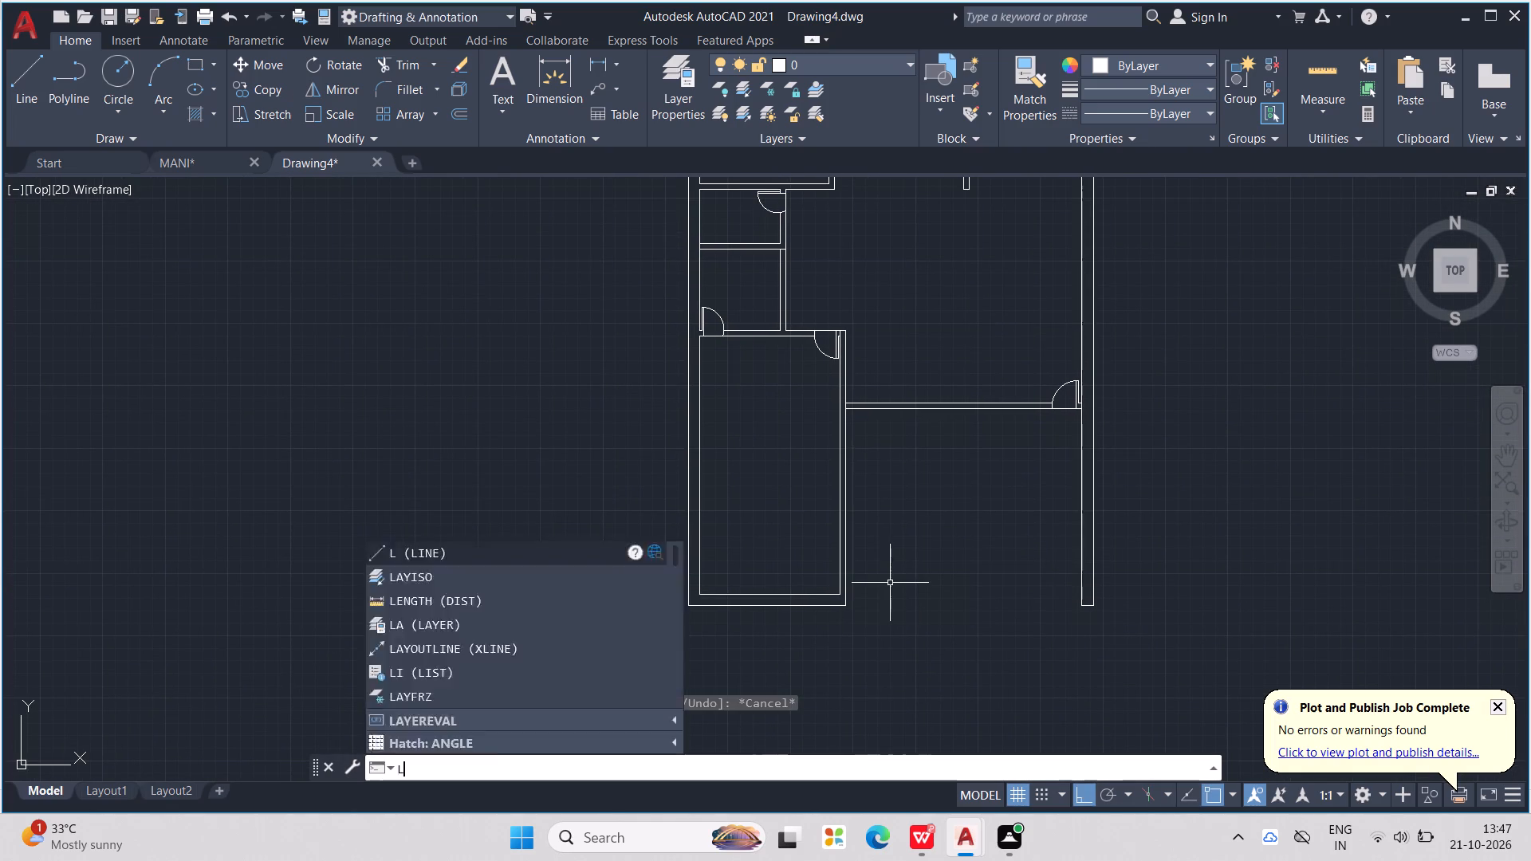
pyautogui.scroll(3, 875, 603)
pyautogui.click(776, 600)
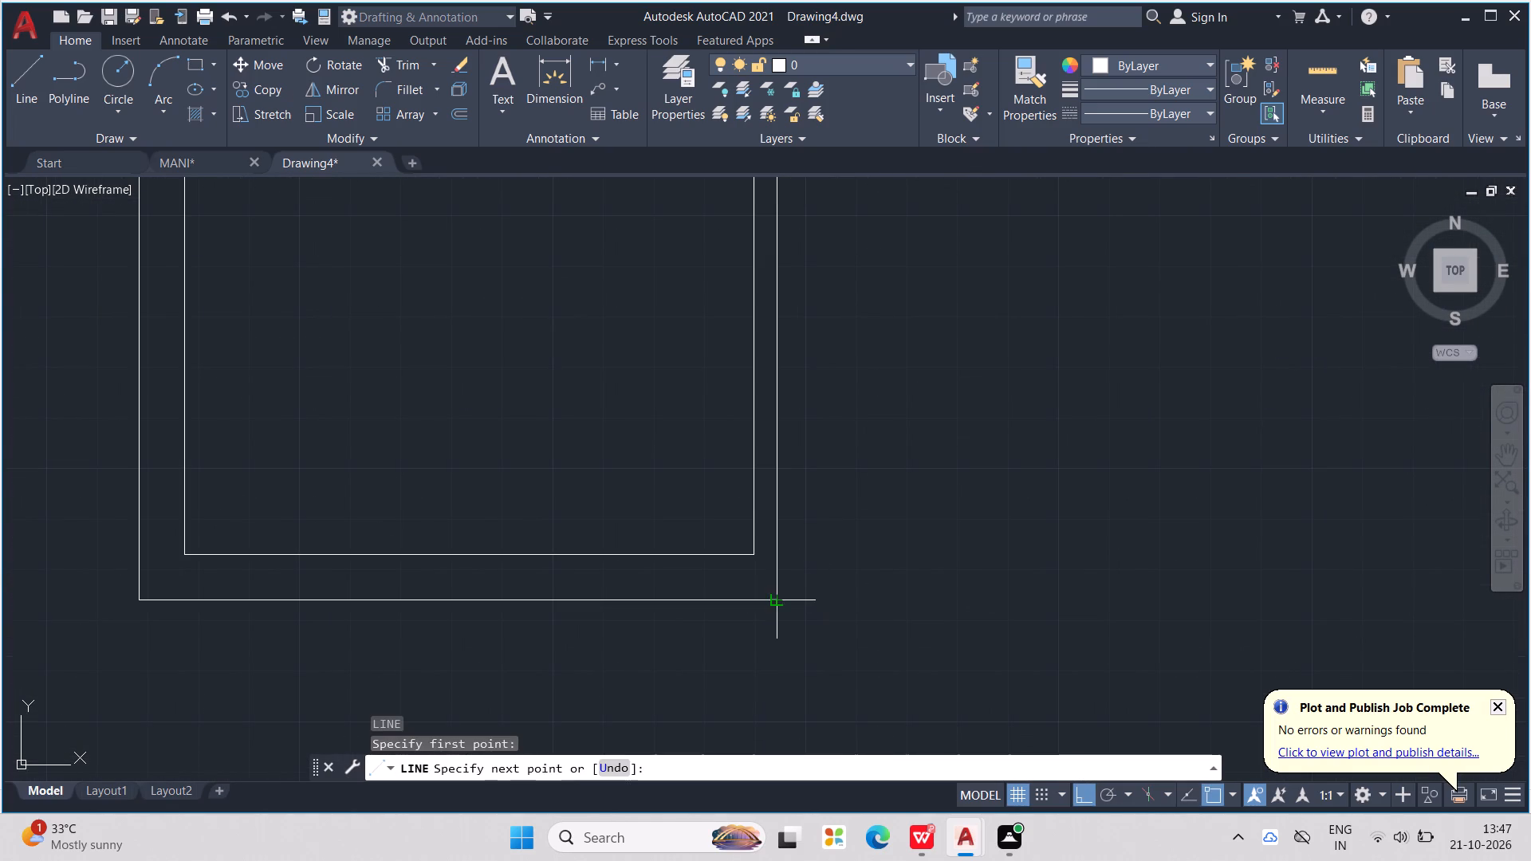
pyautogui.scroll(-1, 1023, 570)
pyautogui.moveTo(1022, 570); pyautogui.dragTo(801, 582, button='middle')
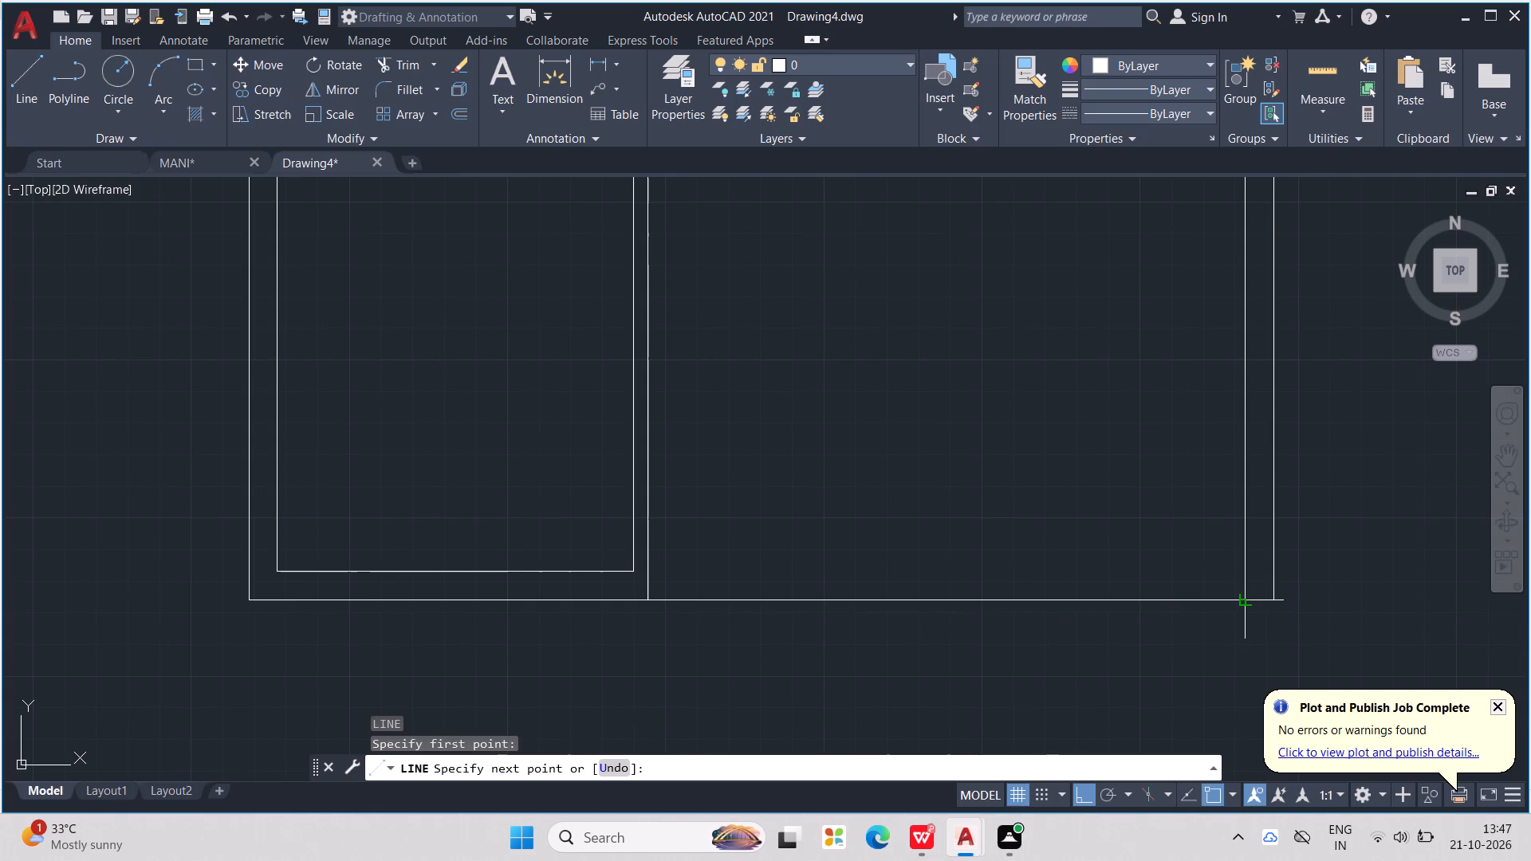
pyautogui.click(1244, 597)
pyautogui.click(1243, 585)
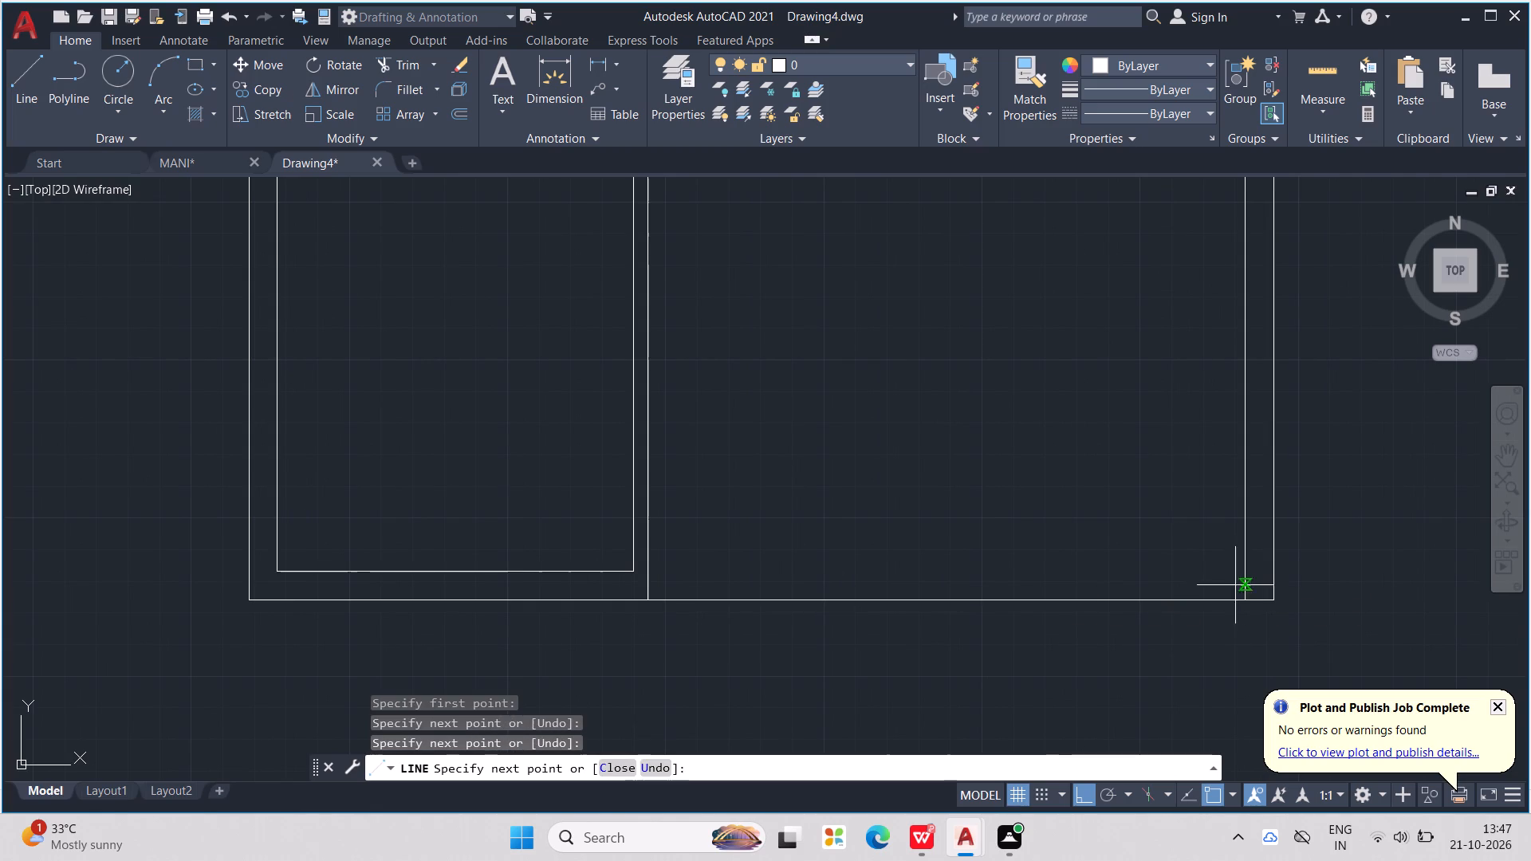
pyautogui.click(640, 589)
pyautogui.press('Escape')
pyautogui.scroll(-2, 793, 577)
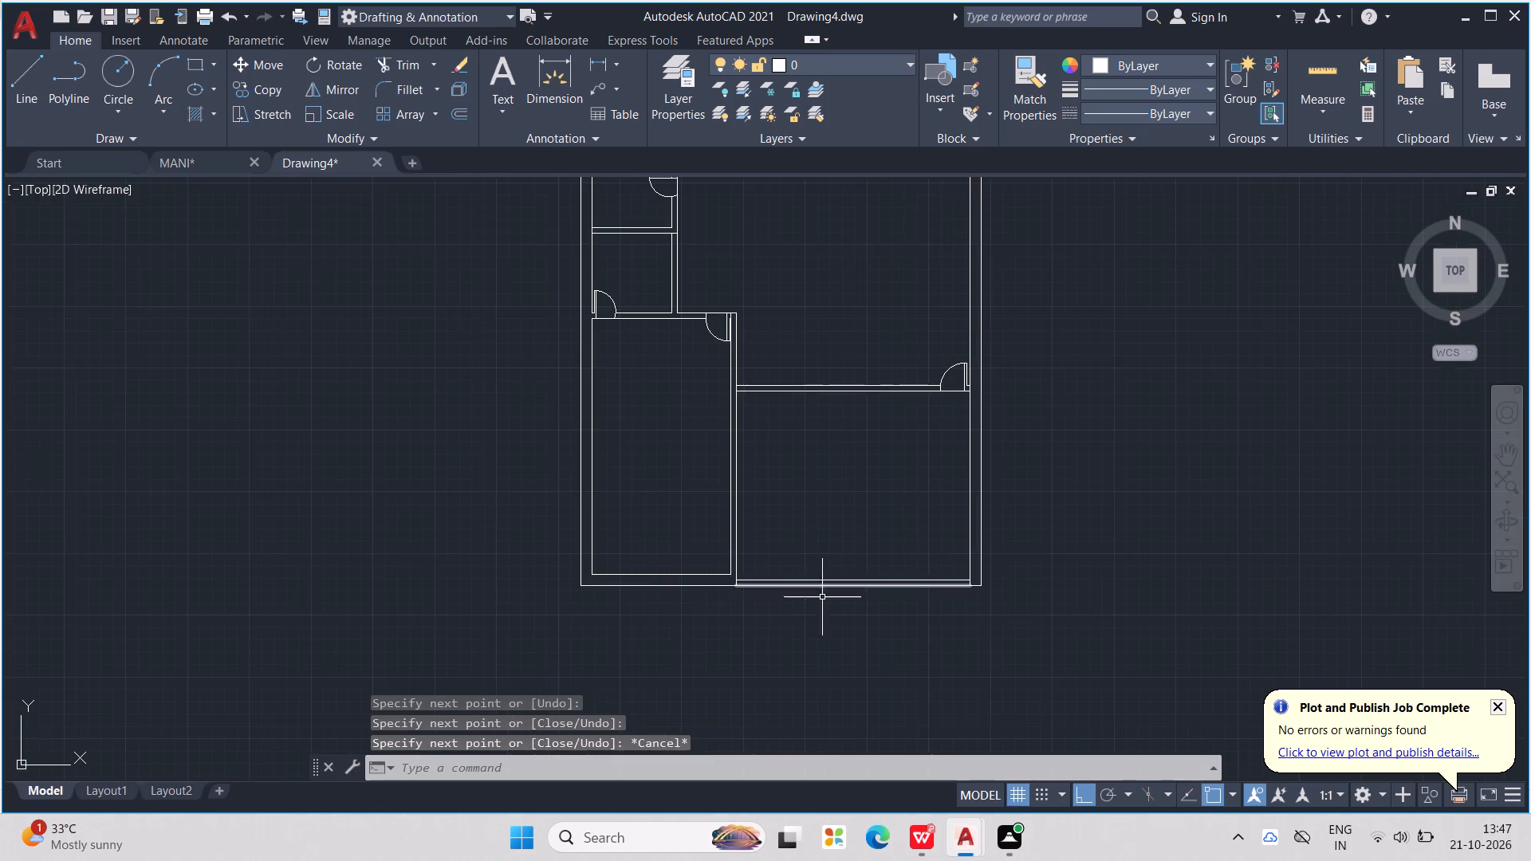
pyautogui.press('Escape')
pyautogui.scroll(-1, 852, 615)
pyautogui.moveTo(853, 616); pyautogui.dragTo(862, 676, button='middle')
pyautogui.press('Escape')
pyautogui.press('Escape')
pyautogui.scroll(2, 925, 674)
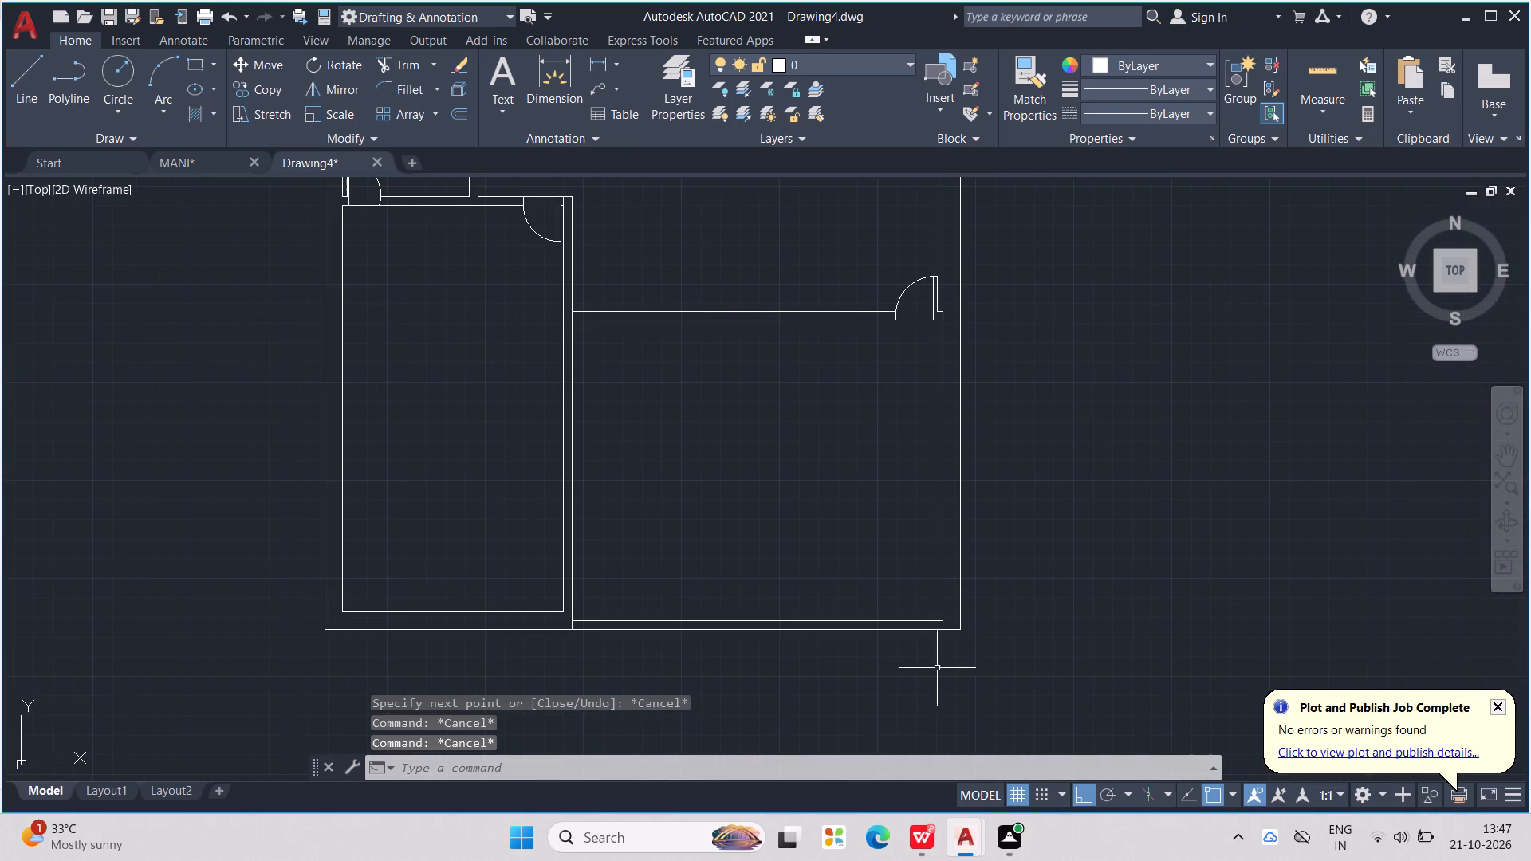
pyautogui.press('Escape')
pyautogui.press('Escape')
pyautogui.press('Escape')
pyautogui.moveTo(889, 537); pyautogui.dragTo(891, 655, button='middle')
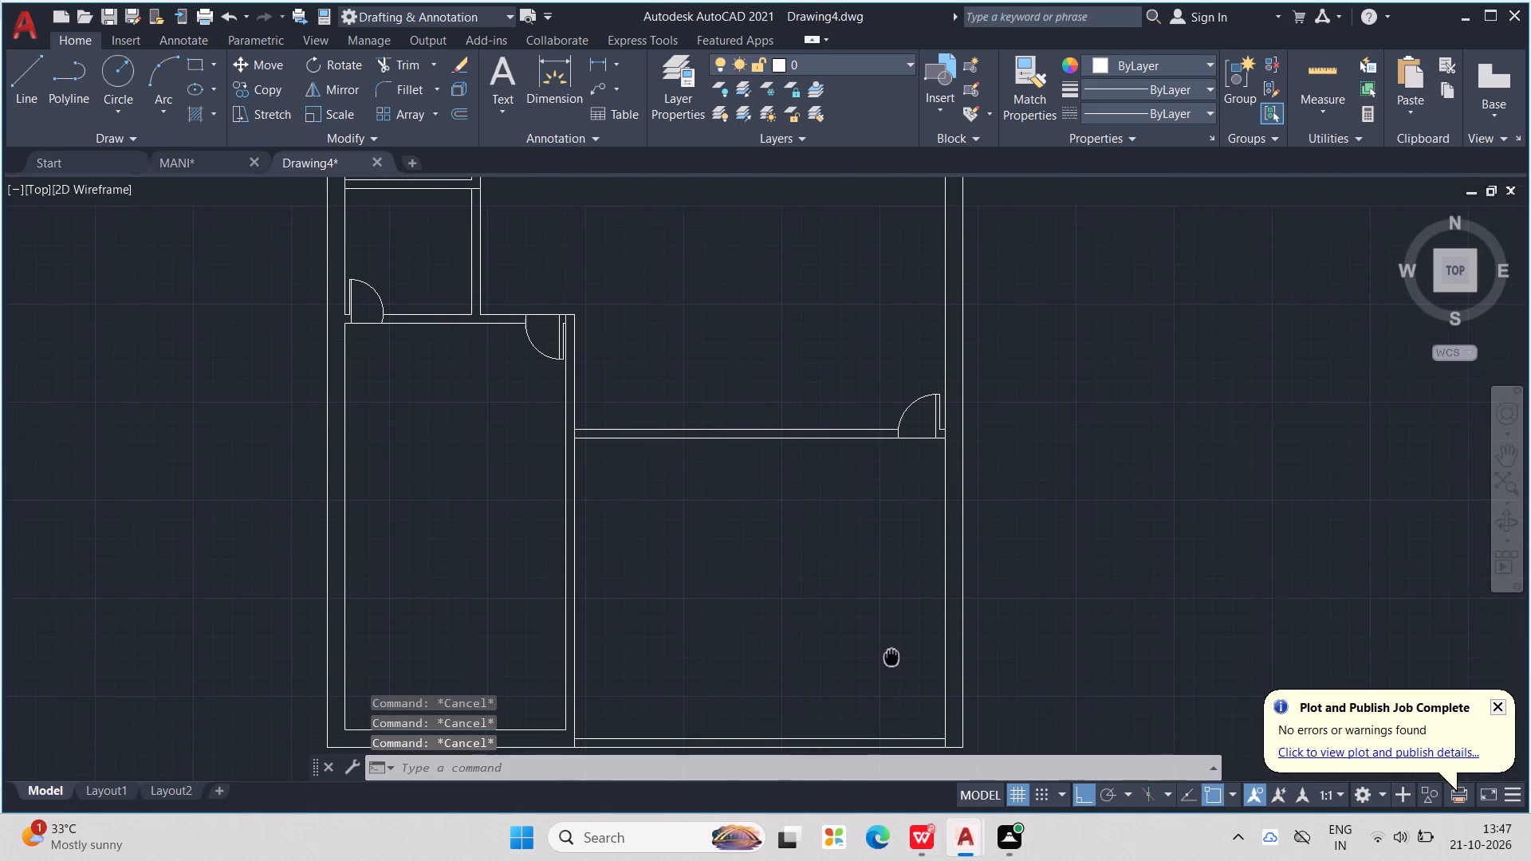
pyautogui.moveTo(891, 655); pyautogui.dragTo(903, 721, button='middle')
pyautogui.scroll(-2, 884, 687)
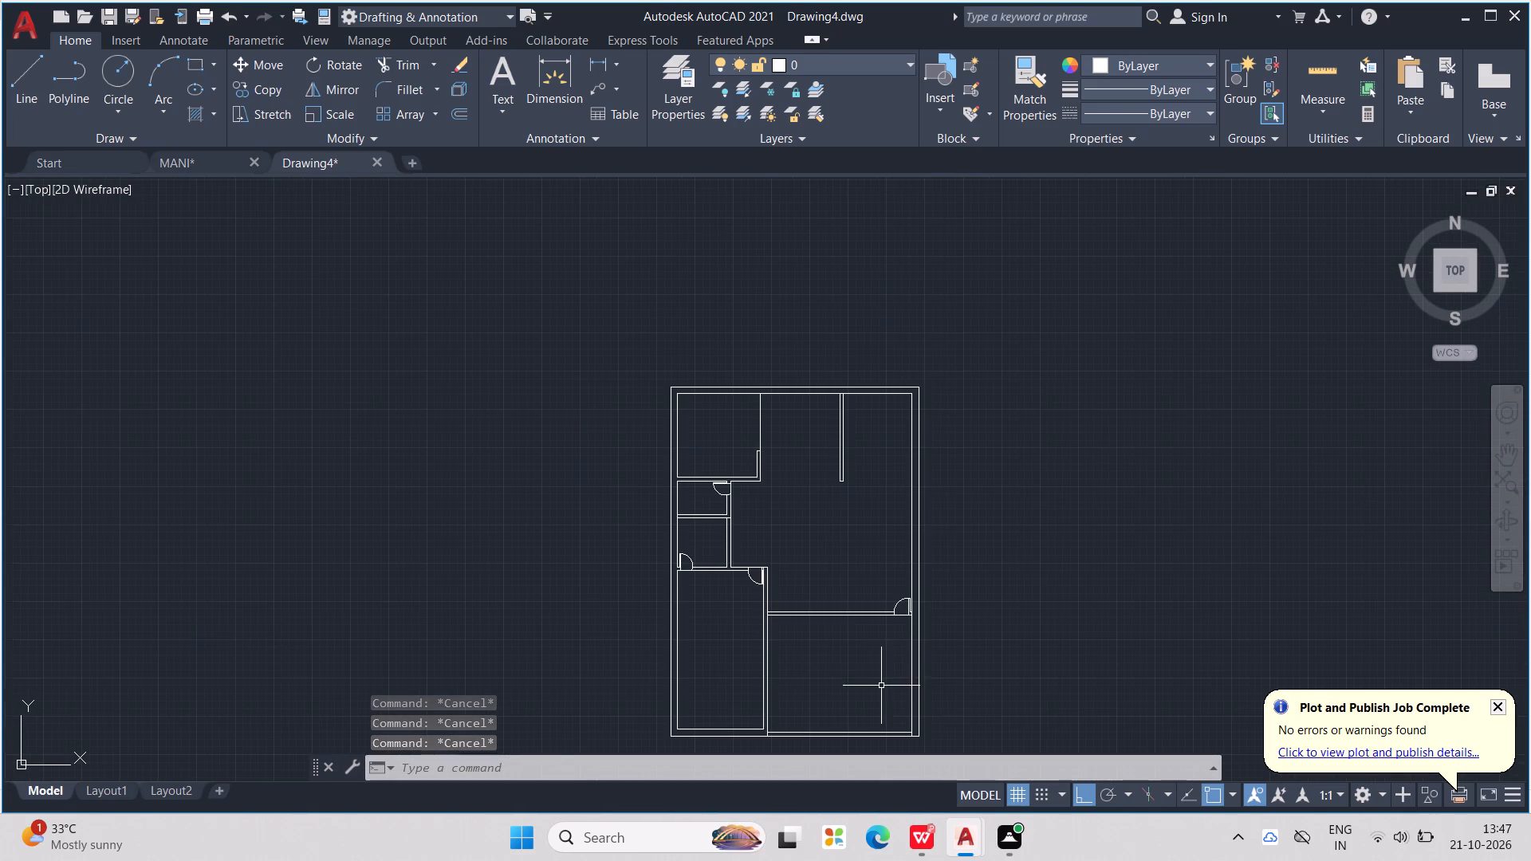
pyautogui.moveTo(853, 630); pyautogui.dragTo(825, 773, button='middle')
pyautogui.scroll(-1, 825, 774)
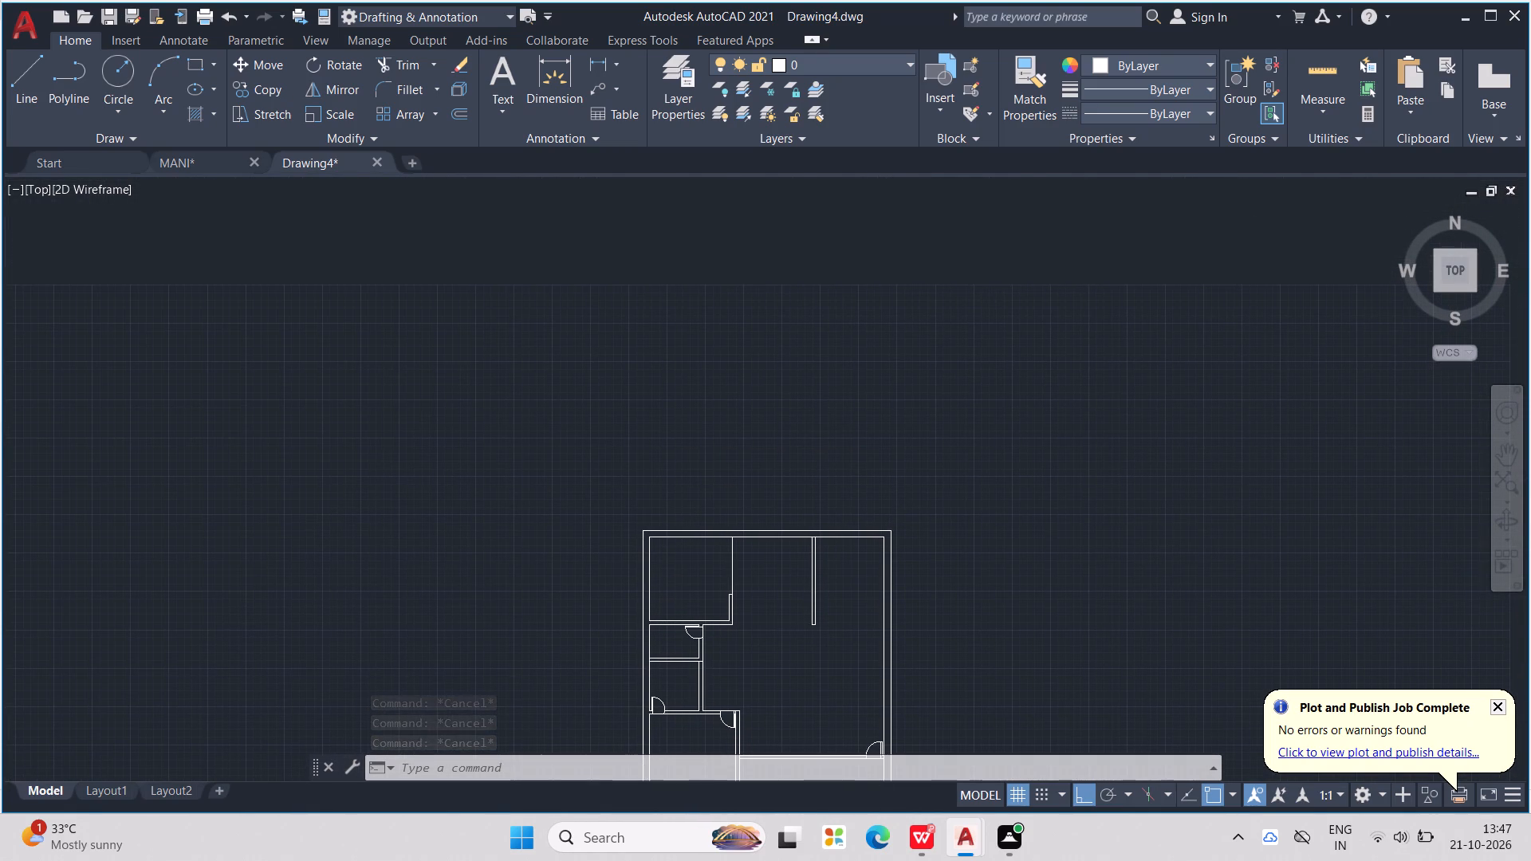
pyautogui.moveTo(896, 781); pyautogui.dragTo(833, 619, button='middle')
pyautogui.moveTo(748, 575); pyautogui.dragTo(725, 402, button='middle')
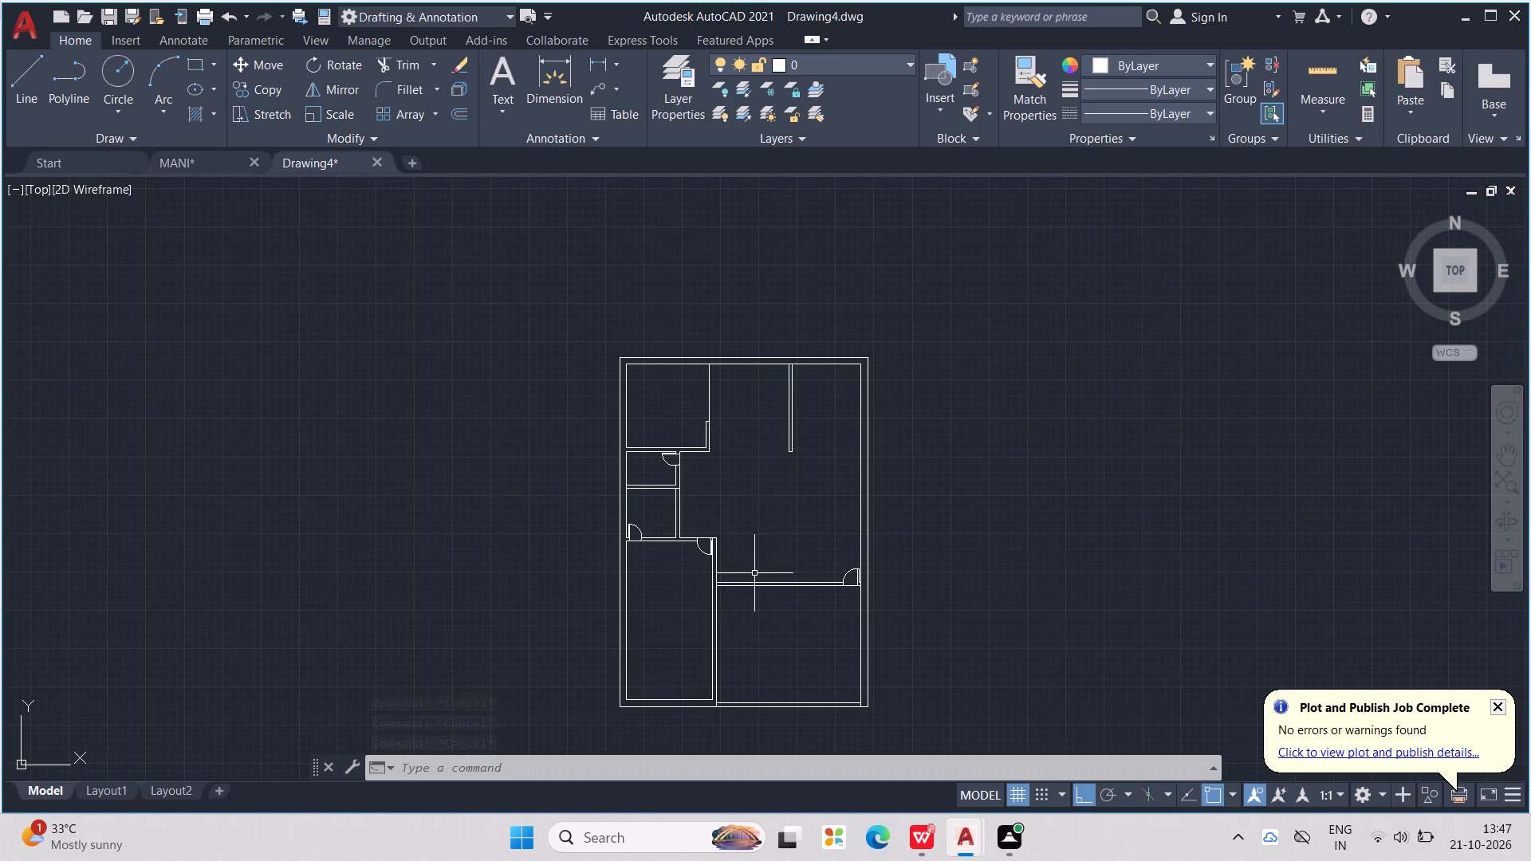
# Open the Blocks collection of House Designer.dwg in DesignCenter.
pyautogui.hotkey('ctrl', '2')
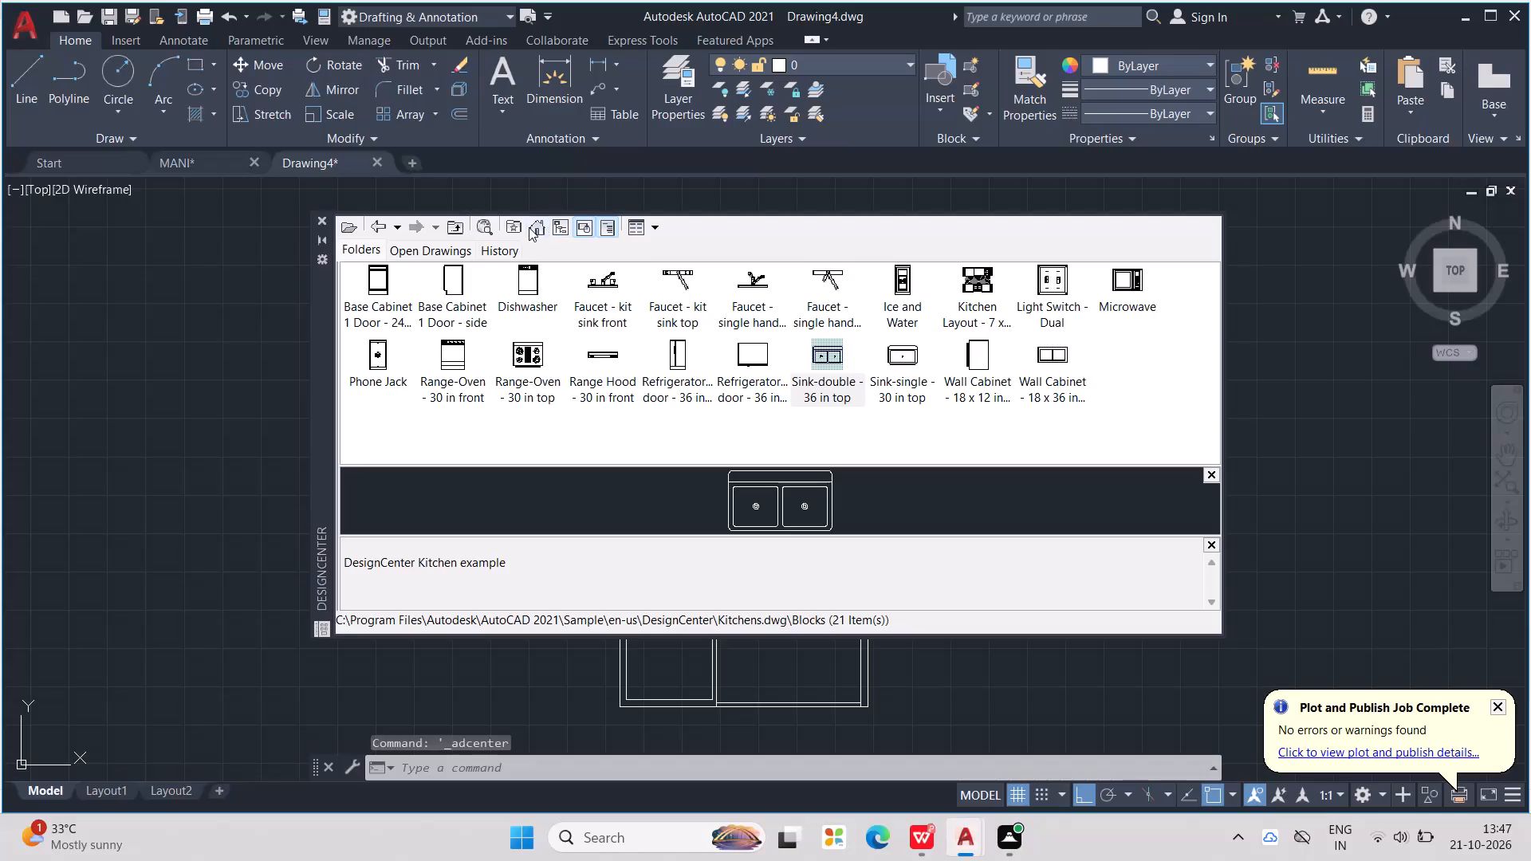
pyautogui.click(378, 226)
pyautogui.click(378, 226)
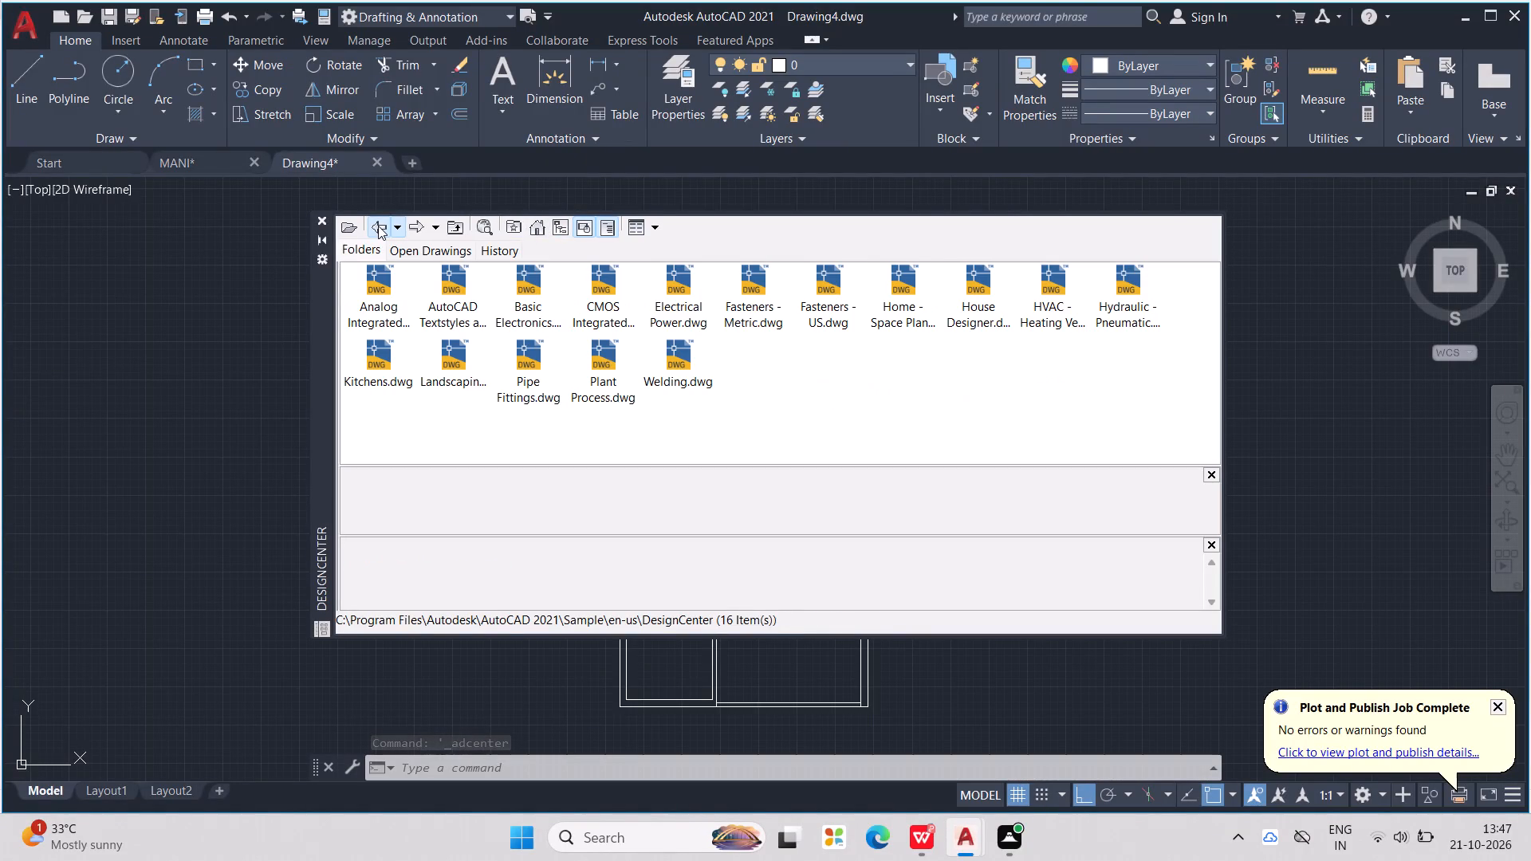
pyautogui.tripleClick(982, 293)
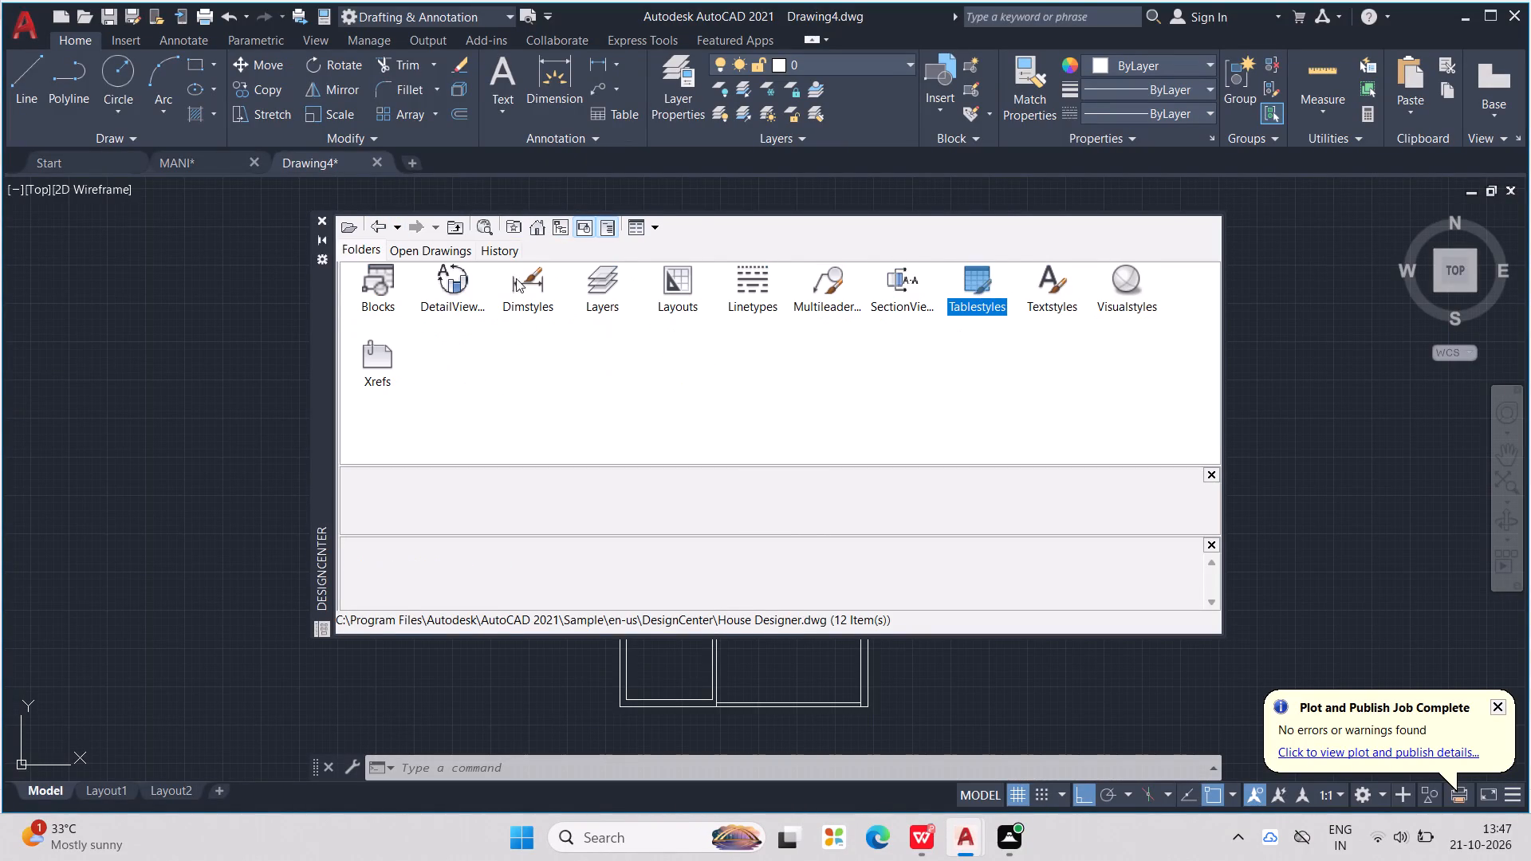
pyautogui.doubleClick(380, 278)
# Insert the block Window - Wood Frame 36 in. Wide plan with X and Y scale 1.5 outside the plan, and close DesignCenter.
pyautogui.doubleClick(893, 349)
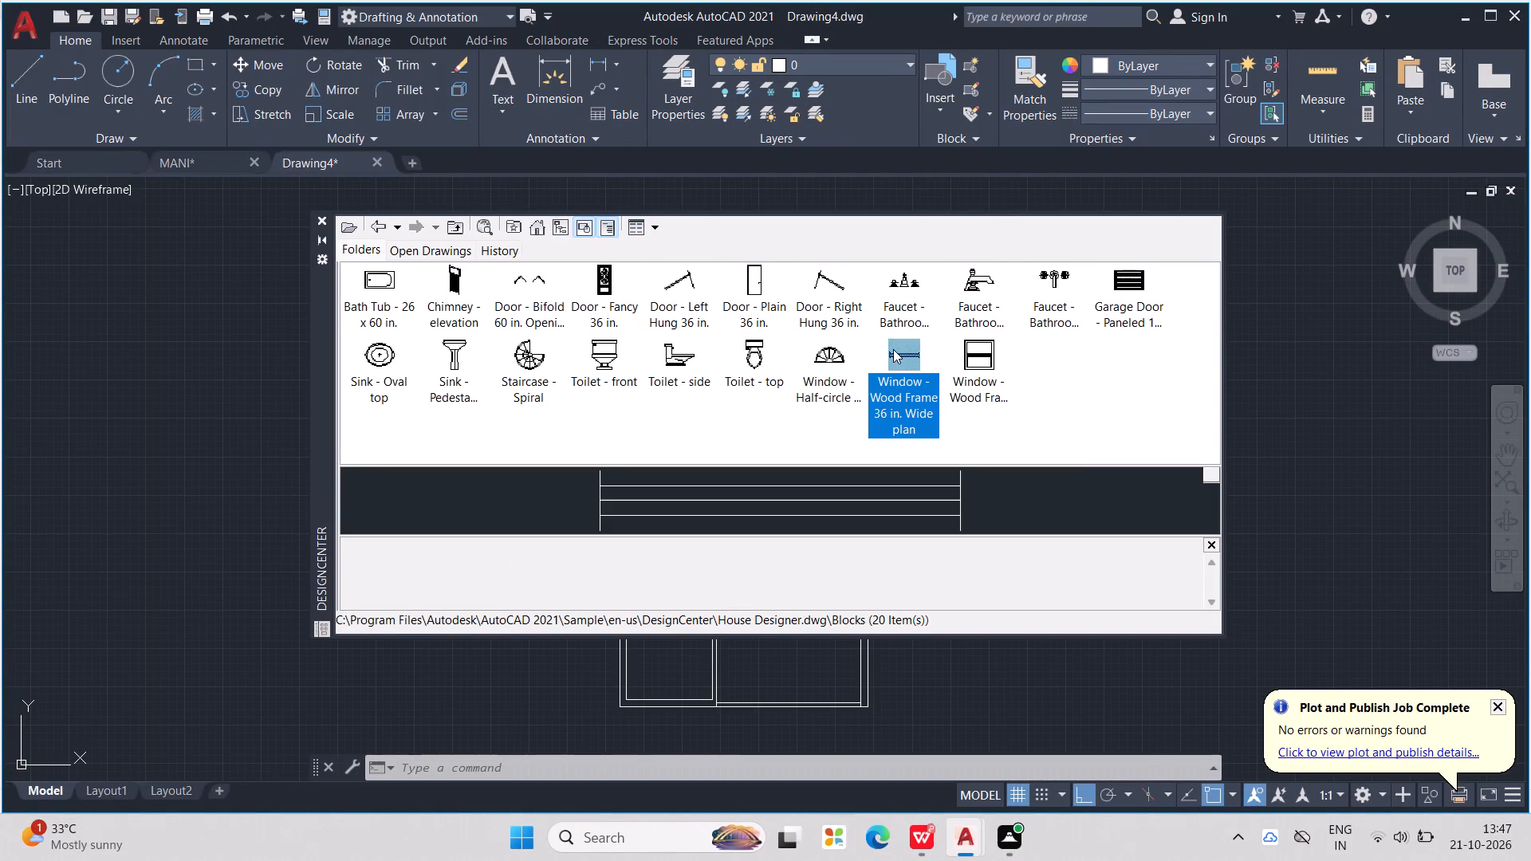
pyautogui.click(684, 398)
pyautogui.click(681, 411)
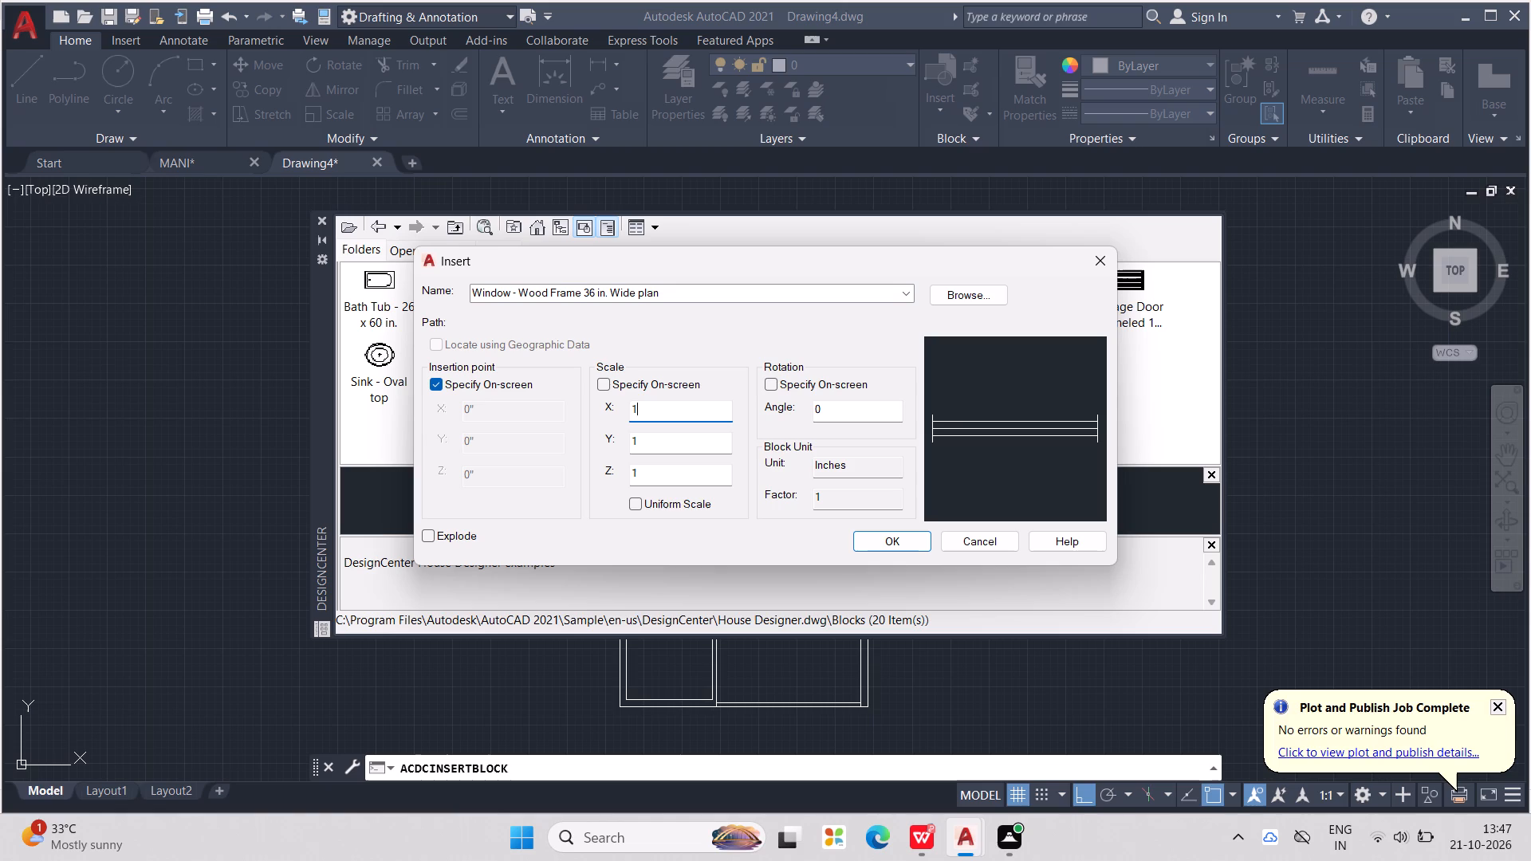
pyautogui.write('.5')
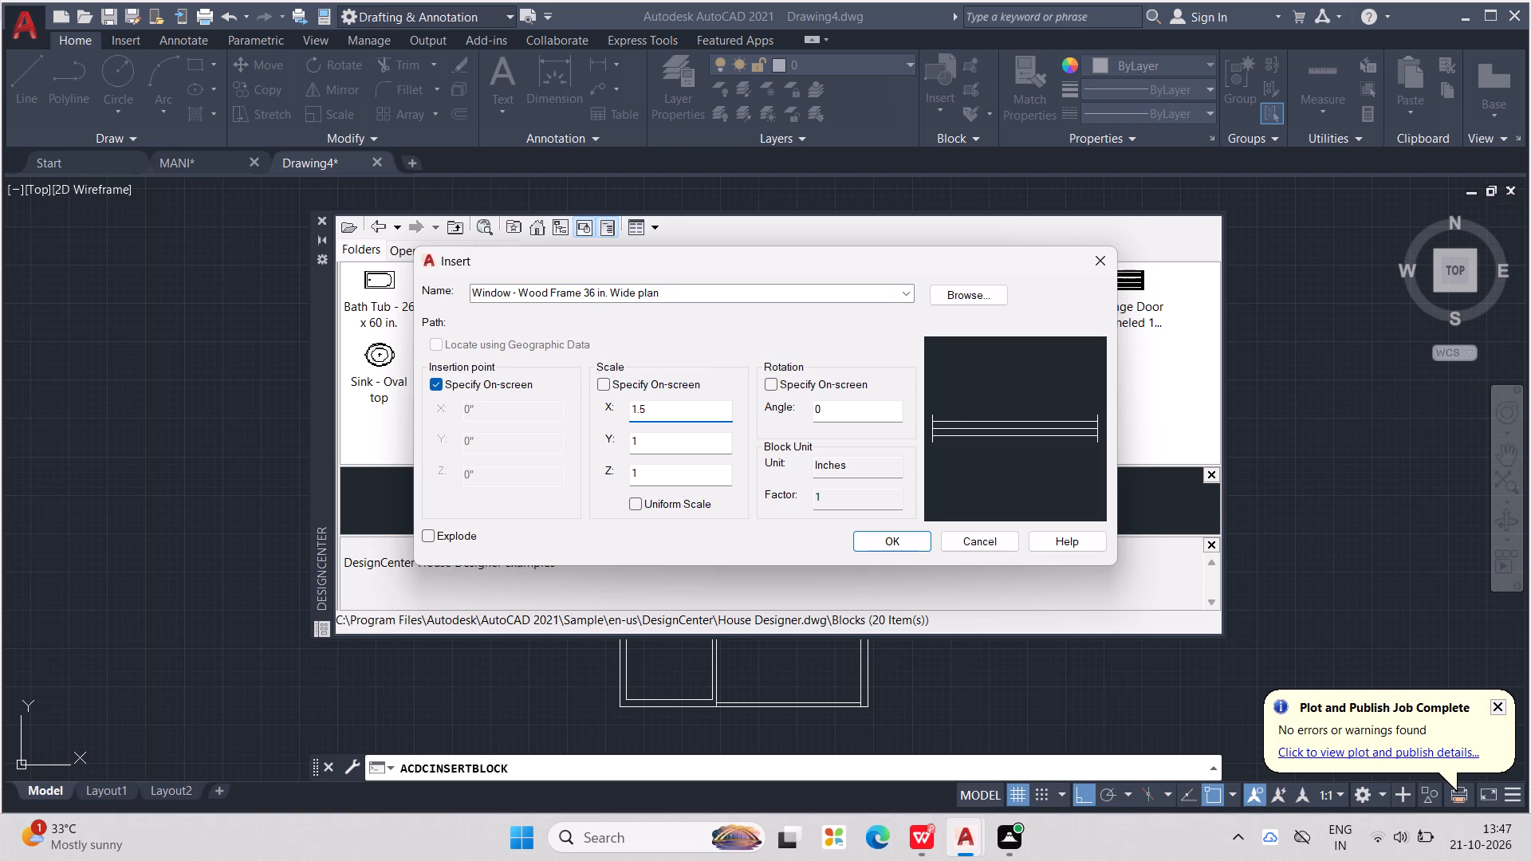
pyautogui.click(685, 450)
pyautogui.write('.5')
pyautogui.click(883, 540)
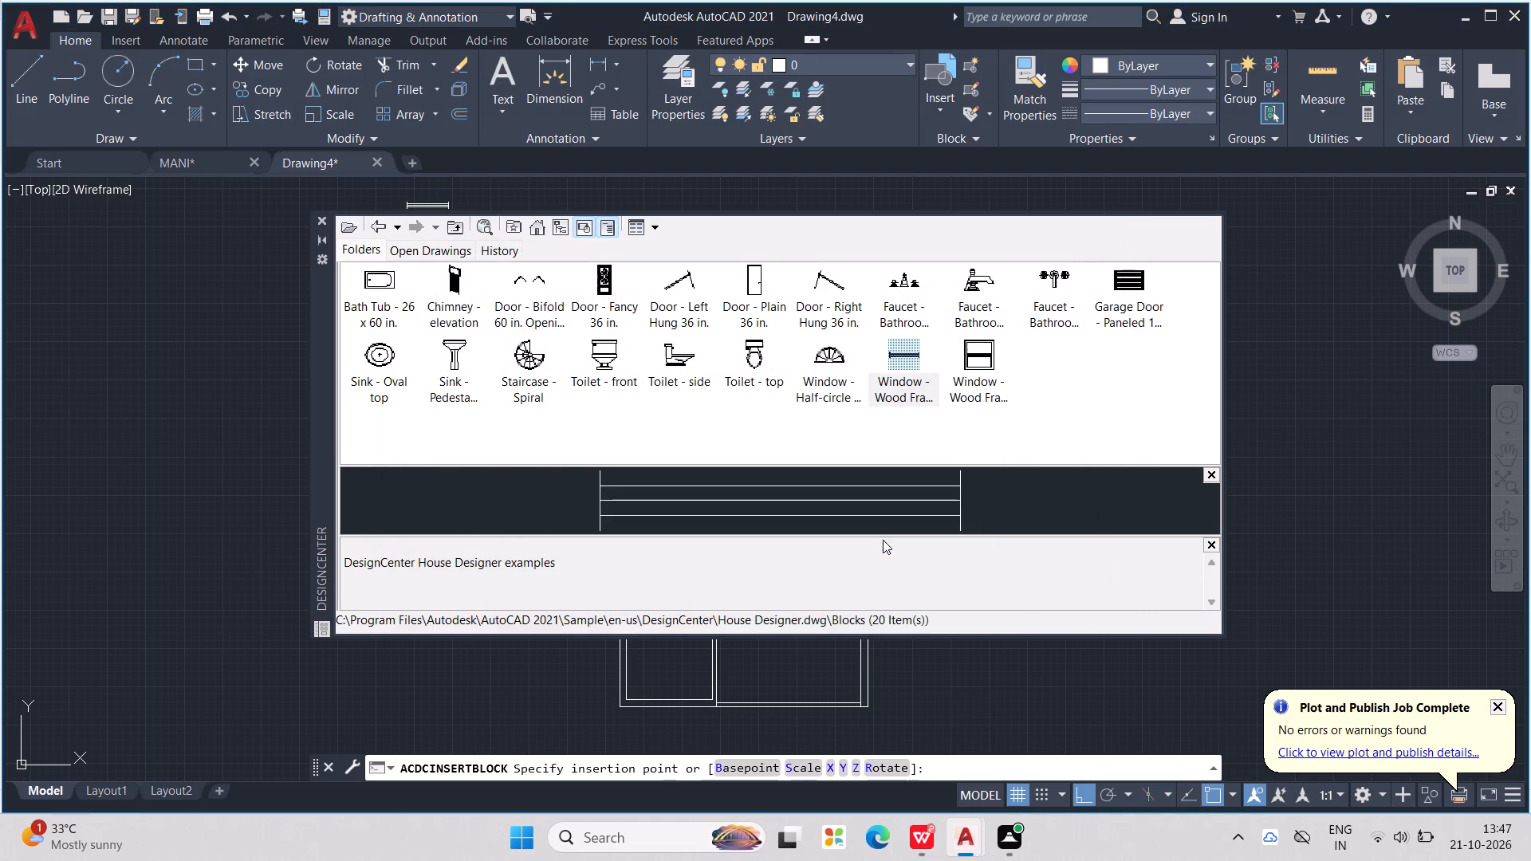
pyautogui.click(306, 216)
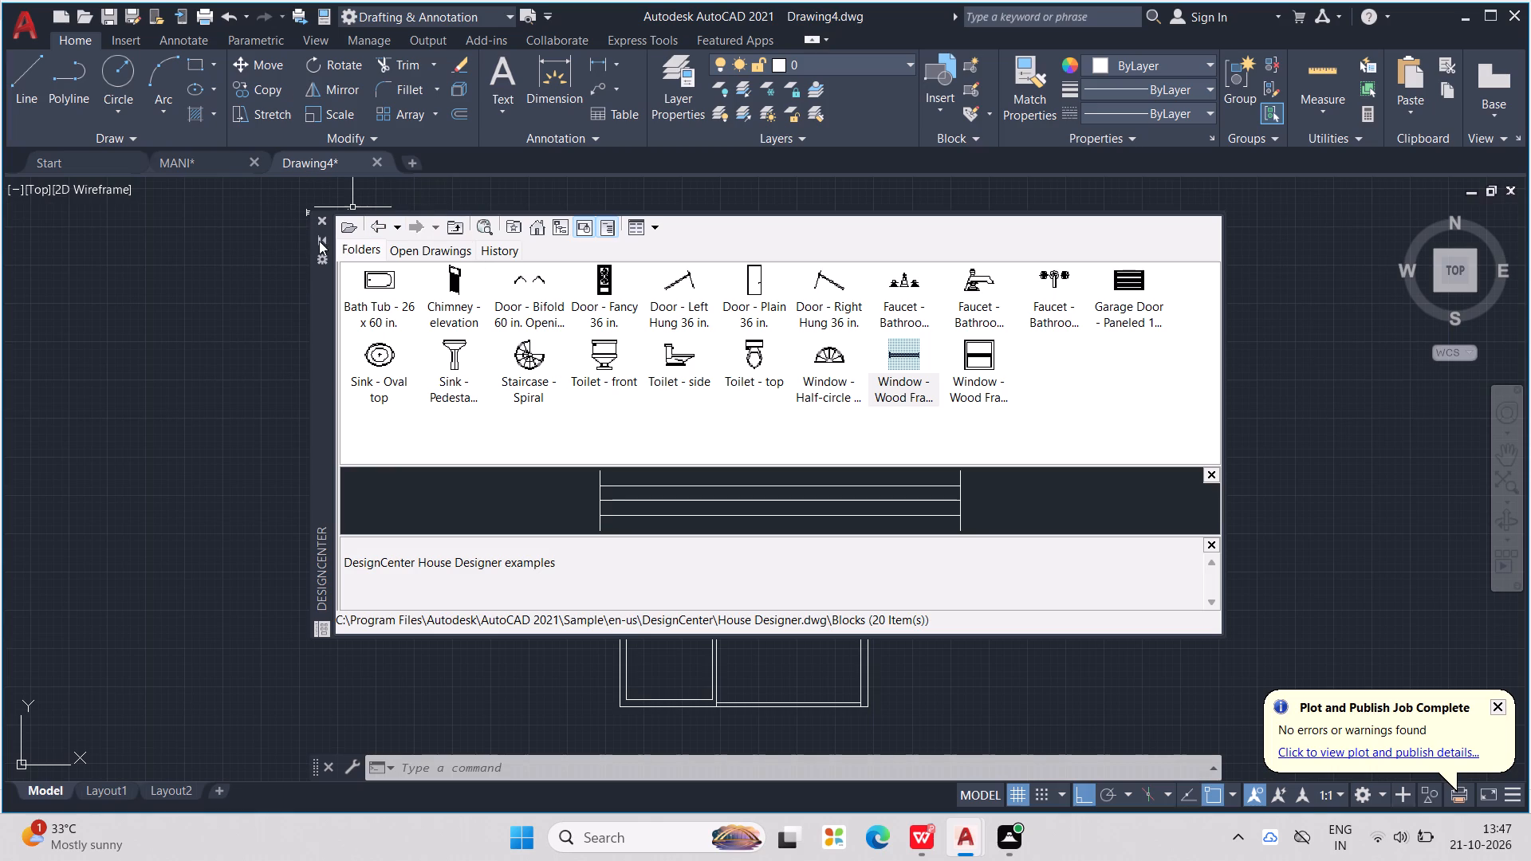
pyautogui.click(325, 222)
# Copy the window block and paste it into the top wall three times, once in each bay formed by the upper partitions.
pyautogui.moveTo(604, 349); pyautogui.dragTo(611, 494, button='middle')
pyautogui.moveTo(270, 309); pyautogui.dragTo(297, 452)
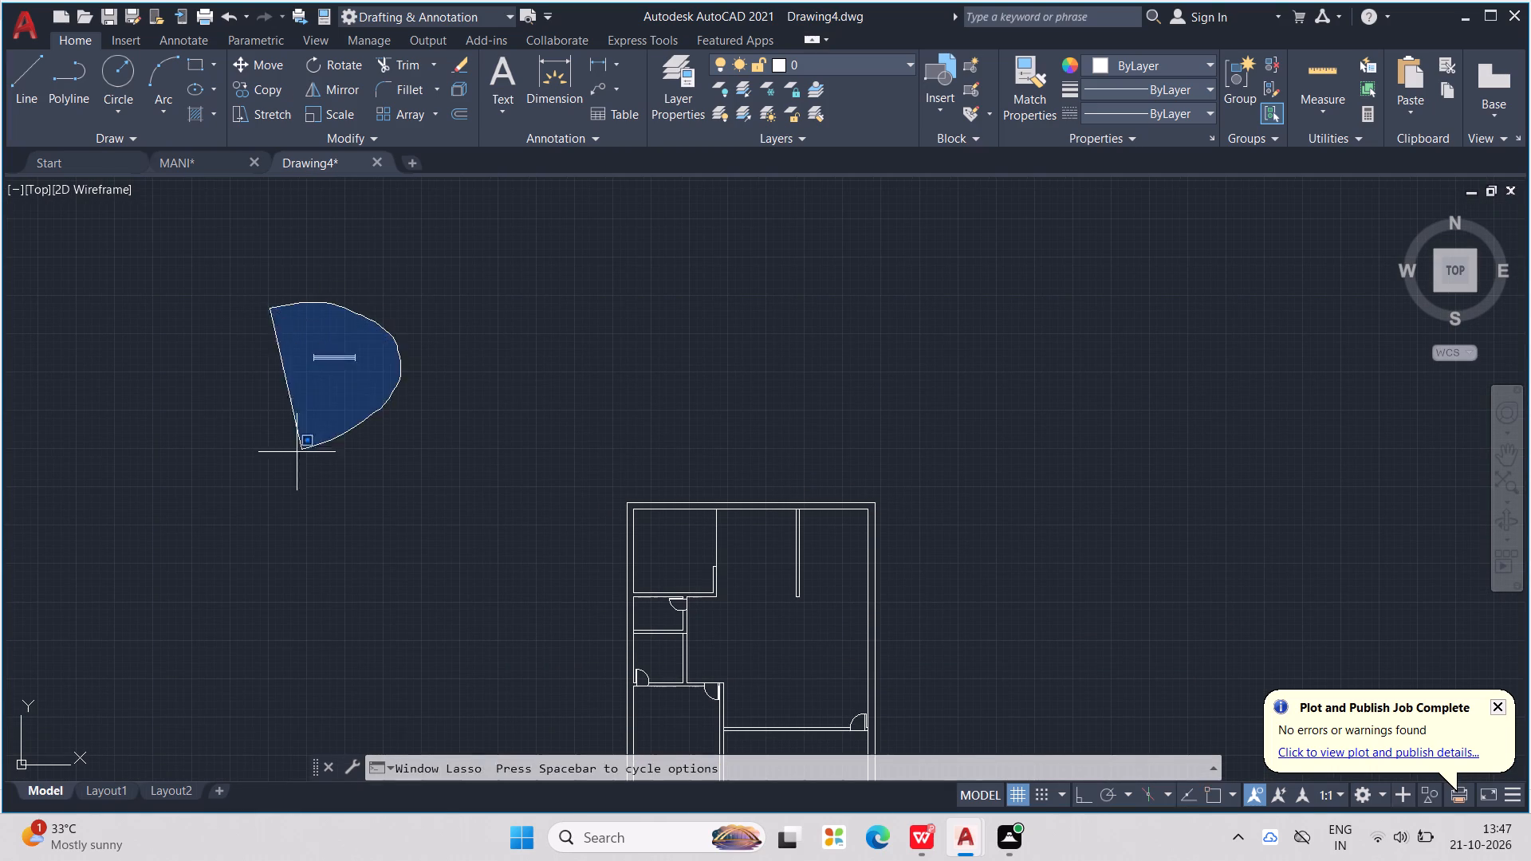
pyautogui.moveTo(297, 452); pyautogui.dragTo(261, 453)
pyautogui.hotkey('ctrl', 'c')
pyautogui.hotkey('ctrl', 'v')
pyautogui.scroll(1, 608, 475)
pyautogui.moveTo(691, 513); pyautogui.dragTo(632, 393, button='middle')
pyautogui.scroll(2, 631, 404)
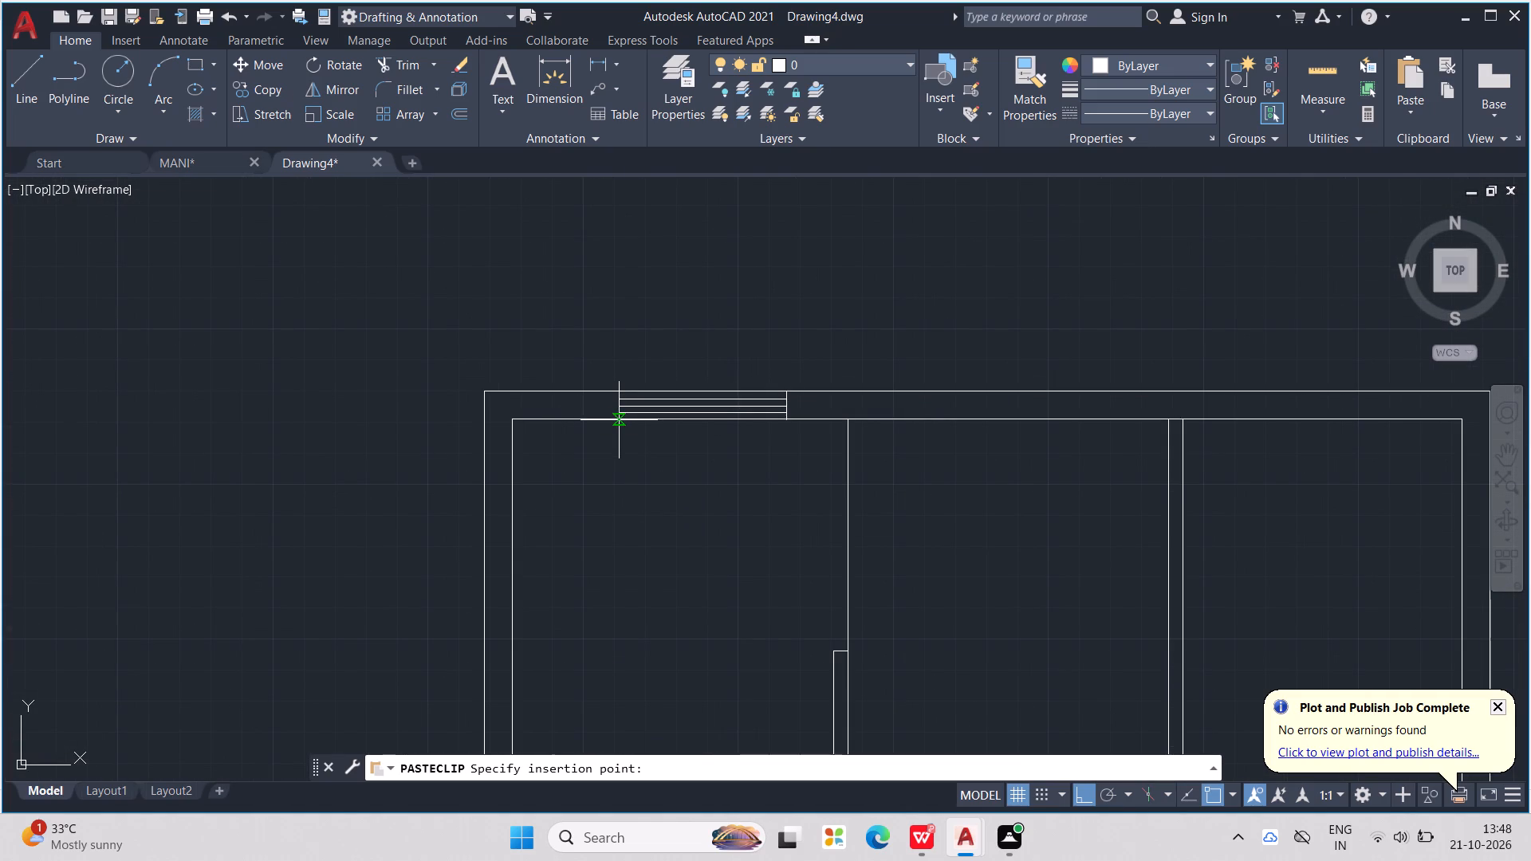
pyautogui.click(604, 420)
pyautogui.hotkey('ctrl', 'v')
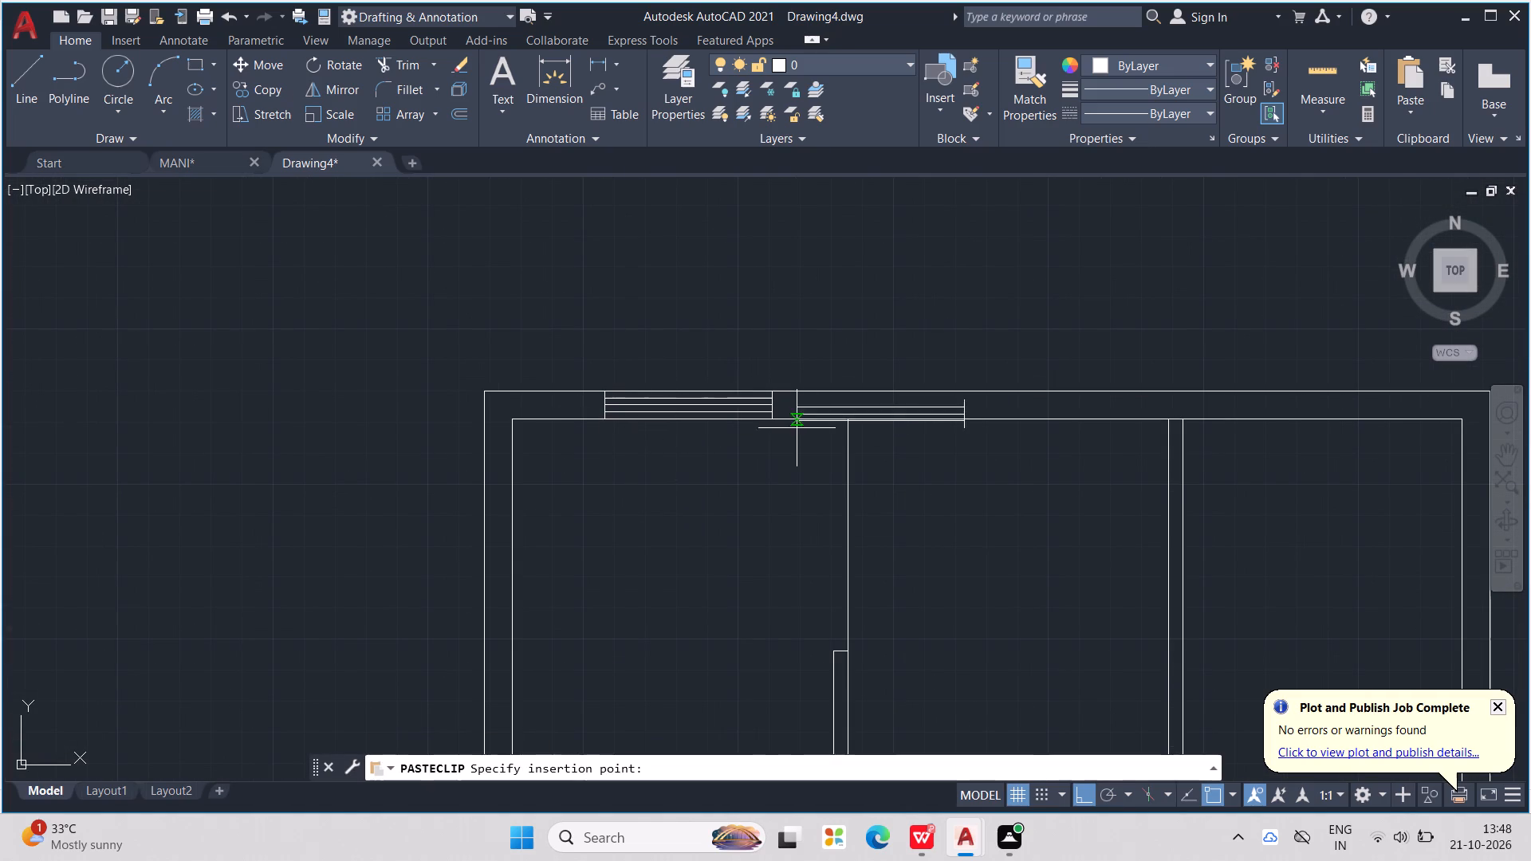
pyautogui.moveTo(912, 415); pyautogui.dragTo(840, 408, button='middle')
pyautogui.click(868, 415)
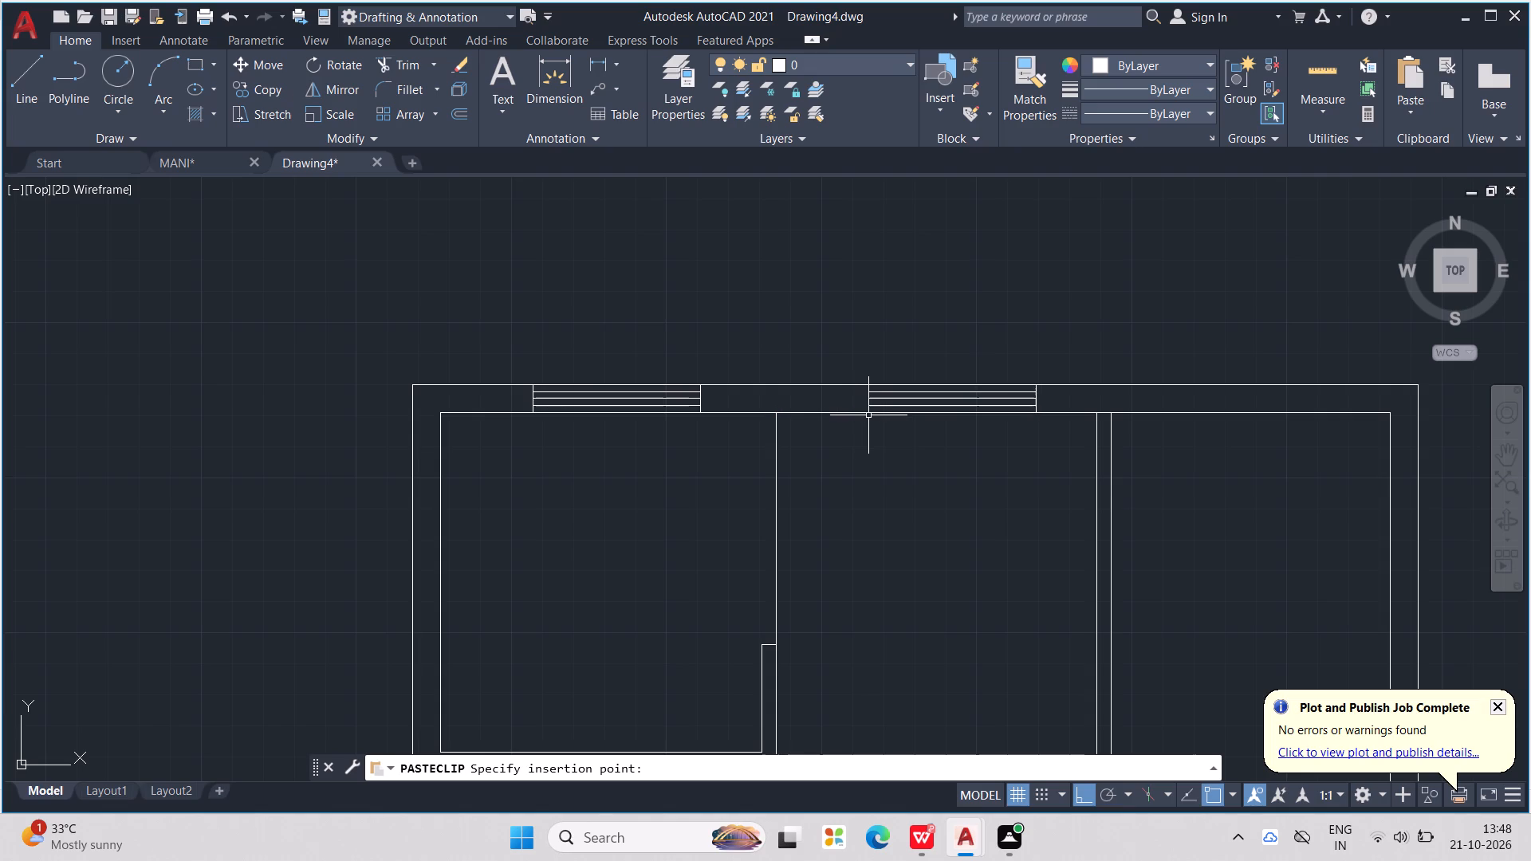
pyautogui.hotkey('ctrl', 'v')
pyautogui.moveTo(950, 411); pyautogui.dragTo(715, 466, button='middle')
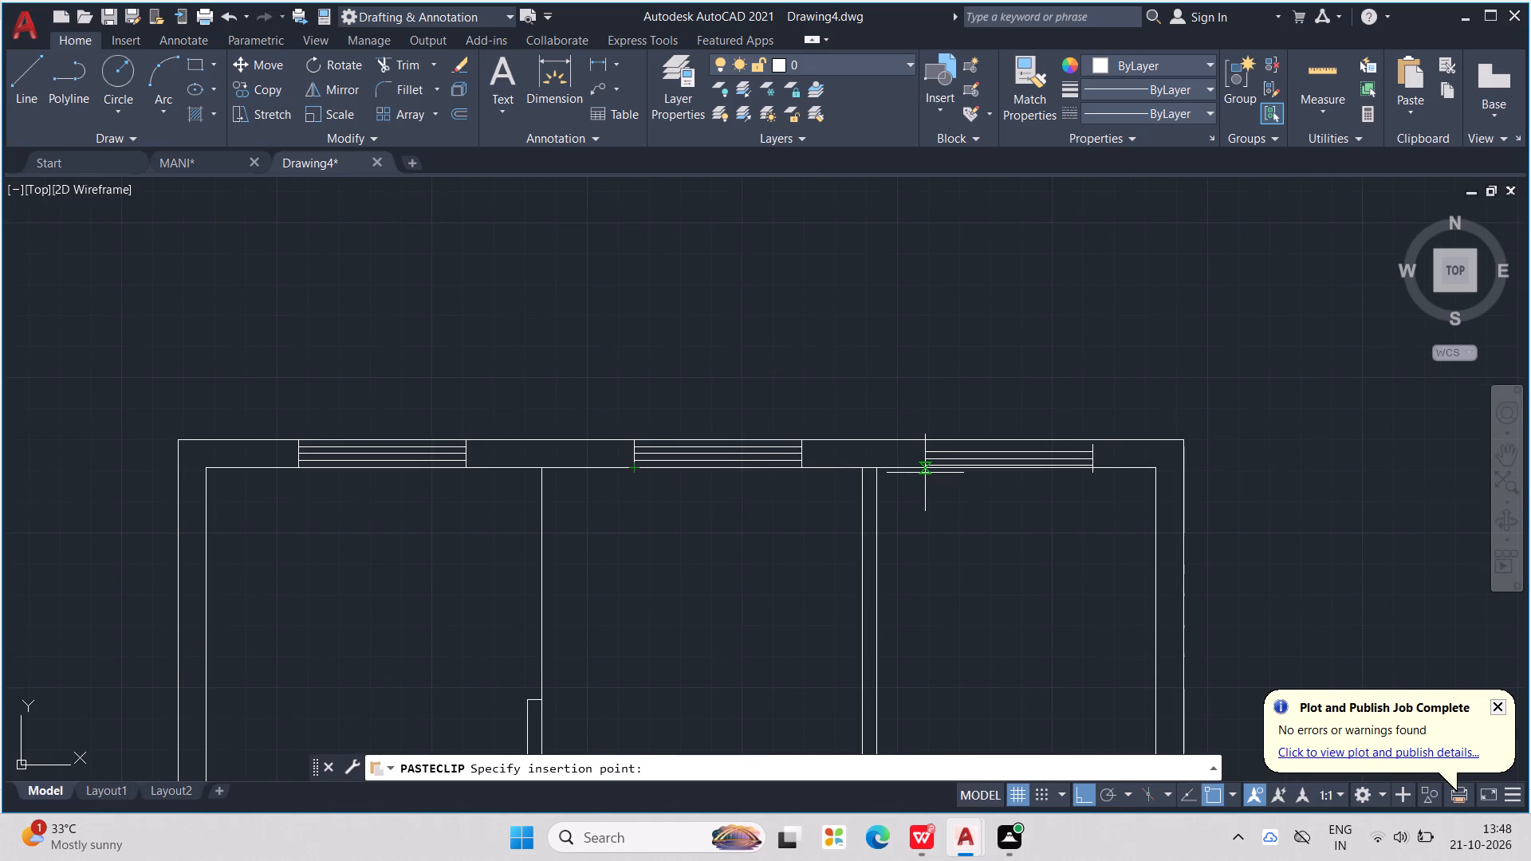
pyautogui.click(927, 470)
# Paste a window copy into the bottom wall of the lower-left room.
pyautogui.scroll(-1, 931, 467)
pyautogui.moveTo(931, 467); pyautogui.dragTo(927, 448, button='middle')
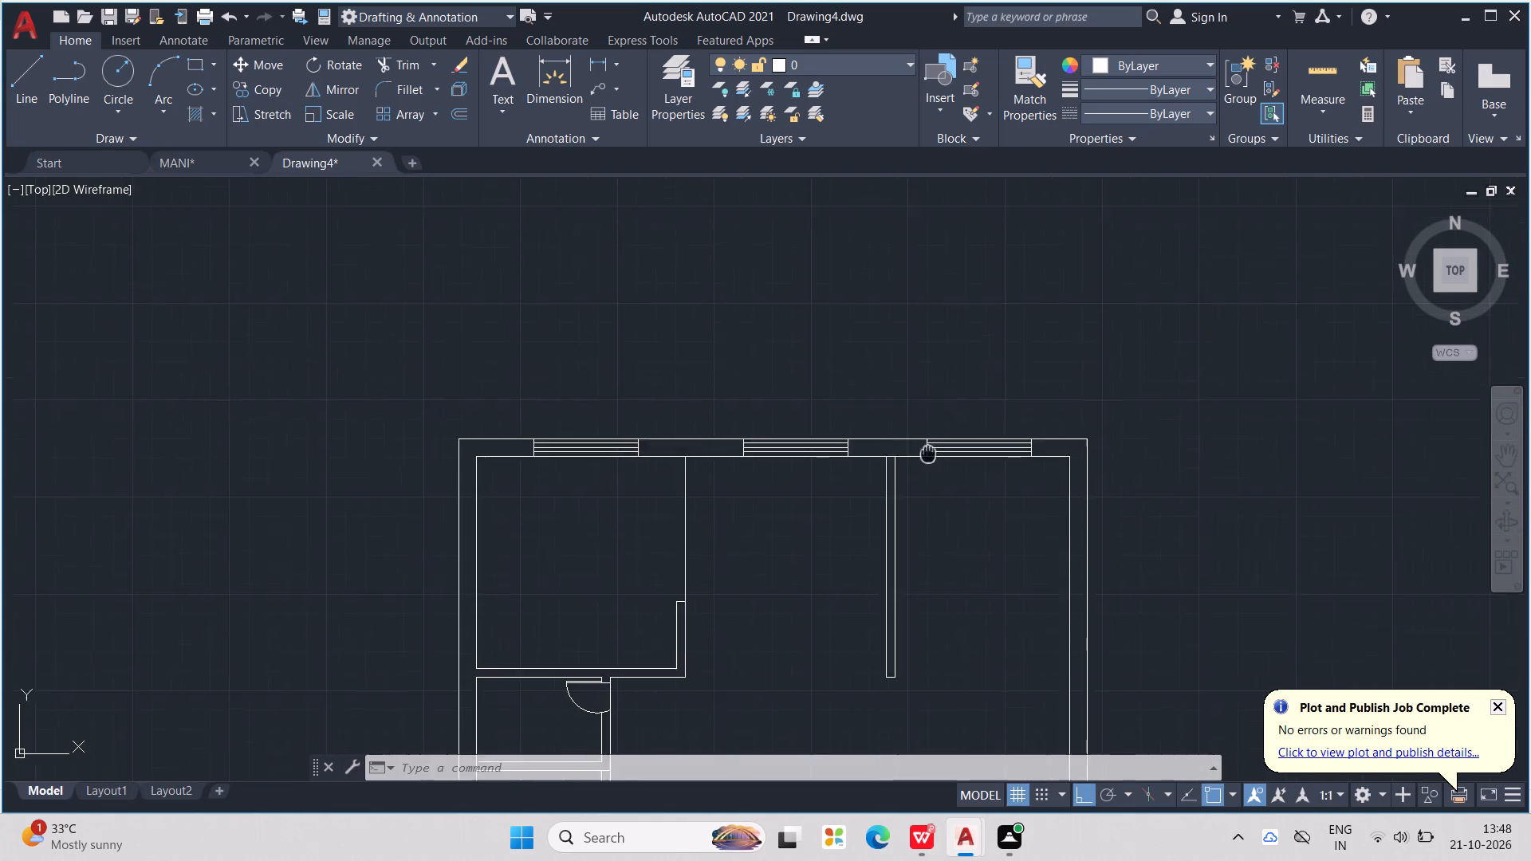
pyautogui.moveTo(927, 448); pyautogui.dragTo(888, 264, button='middle')
pyautogui.moveTo(931, 480); pyautogui.dragTo(852, 232, button='middle')
pyautogui.hotkey('ctrl', 'v')
pyautogui.moveTo(826, 405); pyautogui.dragTo(933, 293, button='middle')
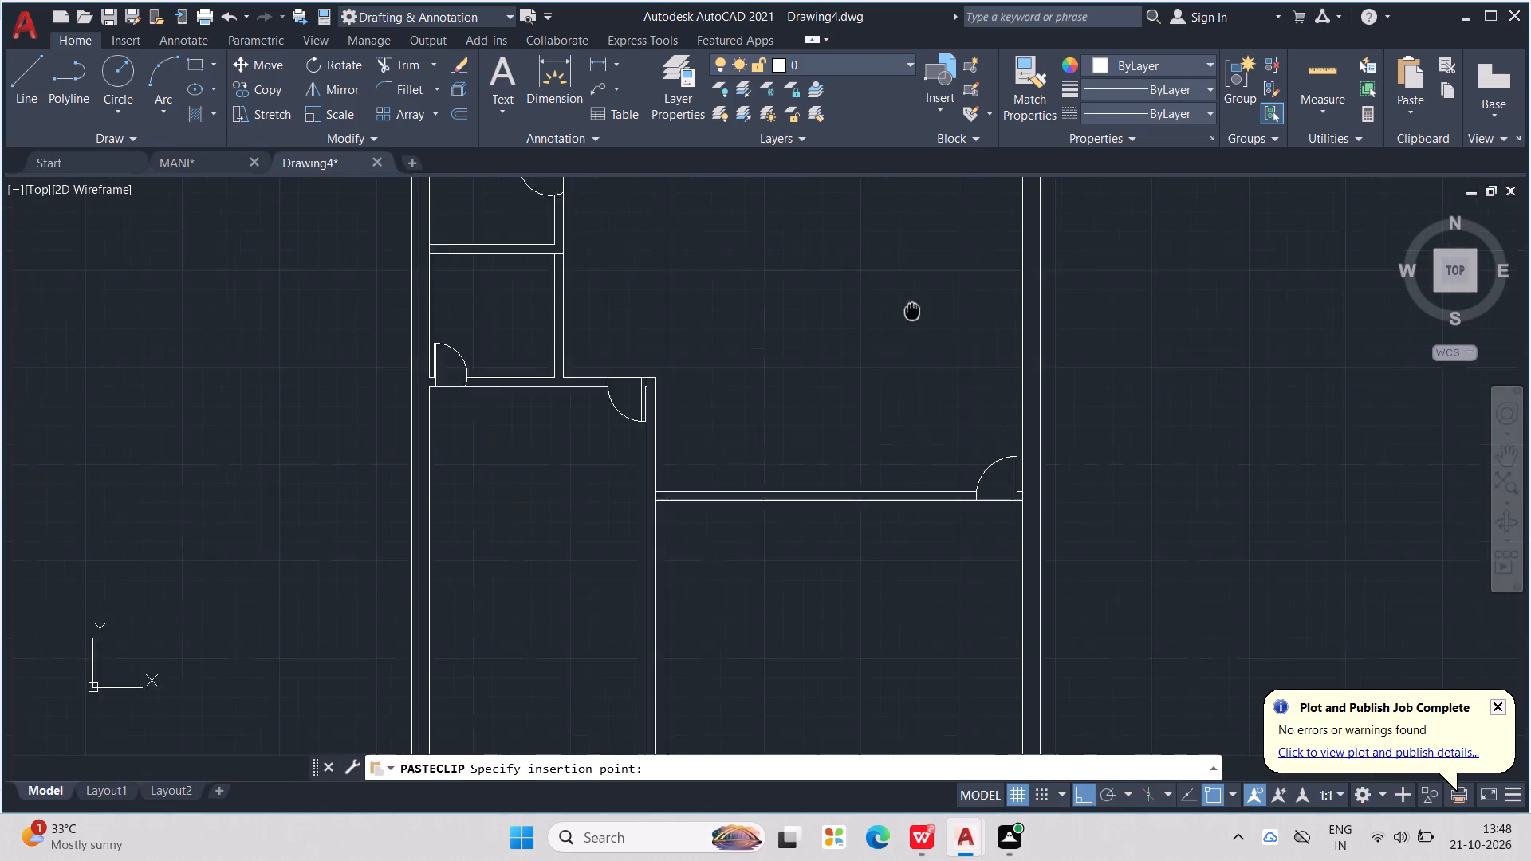
pyautogui.moveTo(933, 293); pyautogui.dragTo(998, 206, button='middle')
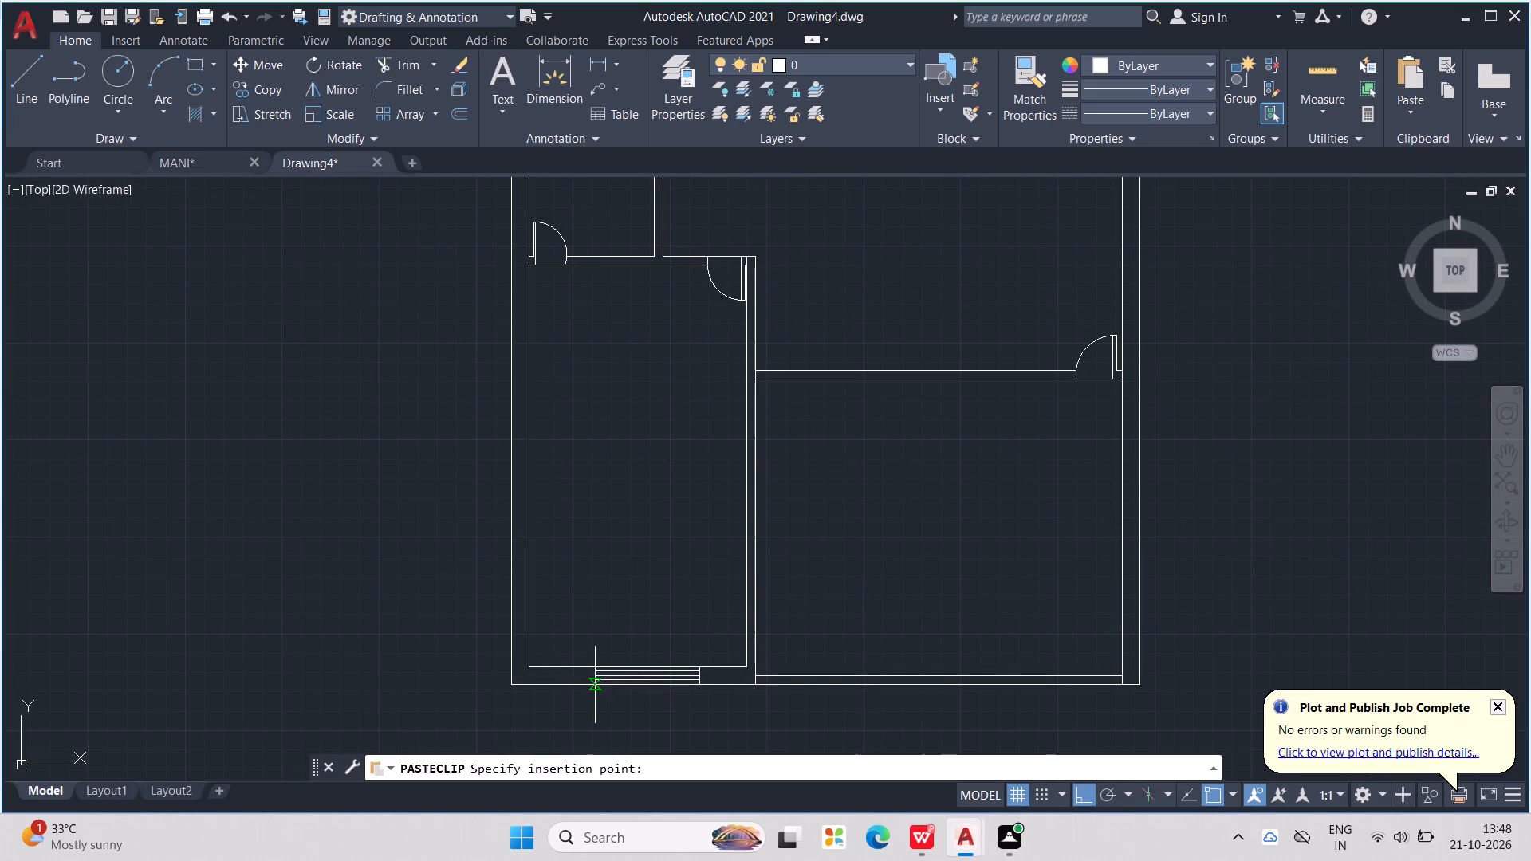
pyautogui.click(588, 682)
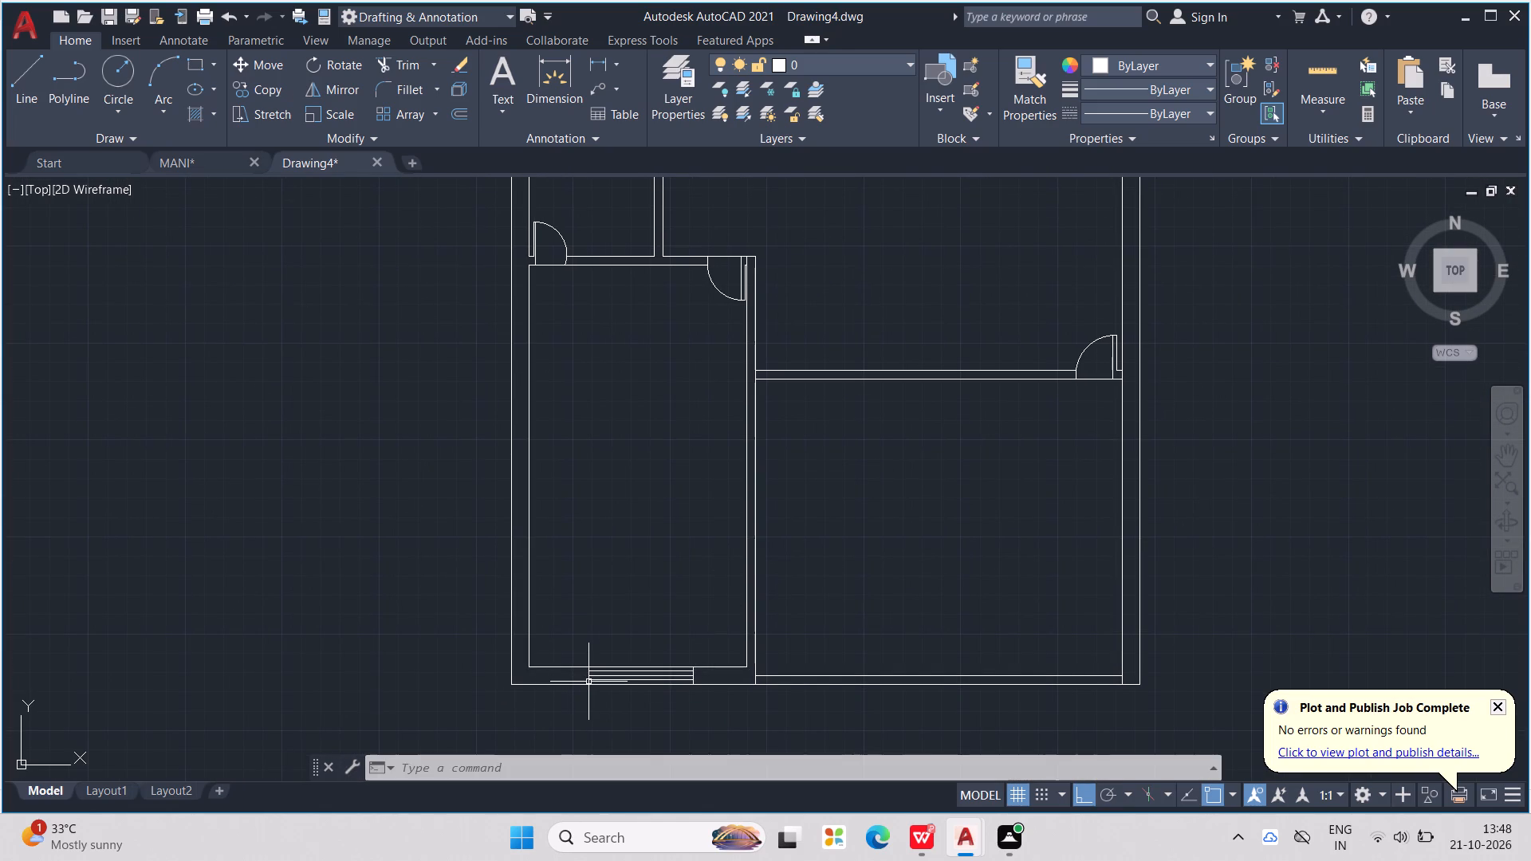
# Paste another window copy in the empty space outside the left outer wall and start rotating it.
pyautogui.hotkey('ctrl', 'v')
pyautogui.moveTo(601, 668); pyautogui.dragTo(648, 695, button='middle')
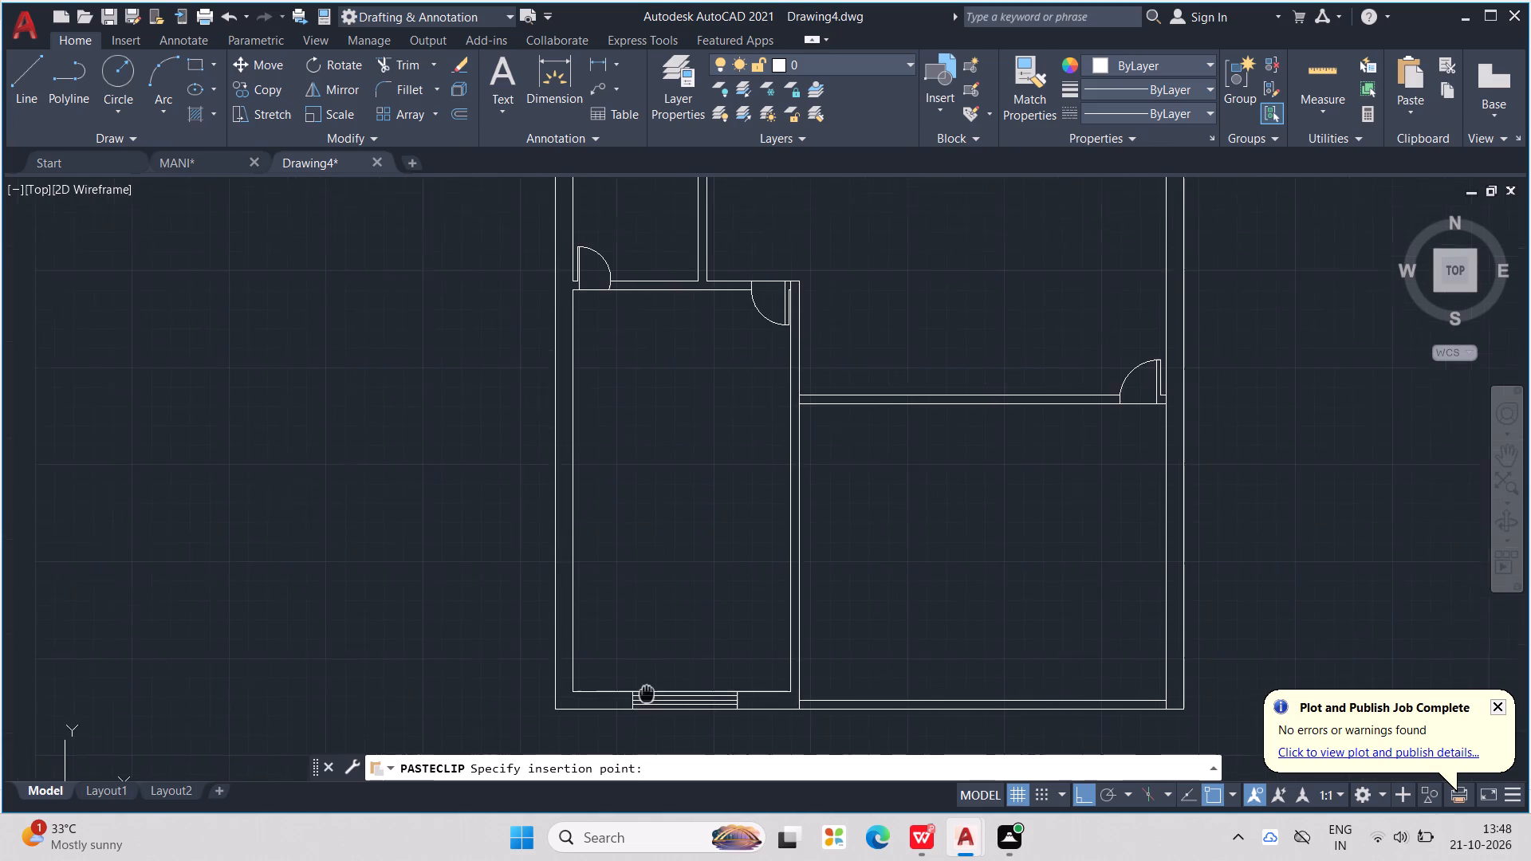
pyautogui.moveTo(648, 695); pyautogui.dragTo(651, 697, button='middle')
pyautogui.click(362, 568)
pyautogui.moveTo(321, 514); pyautogui.dragTo(386, 654)
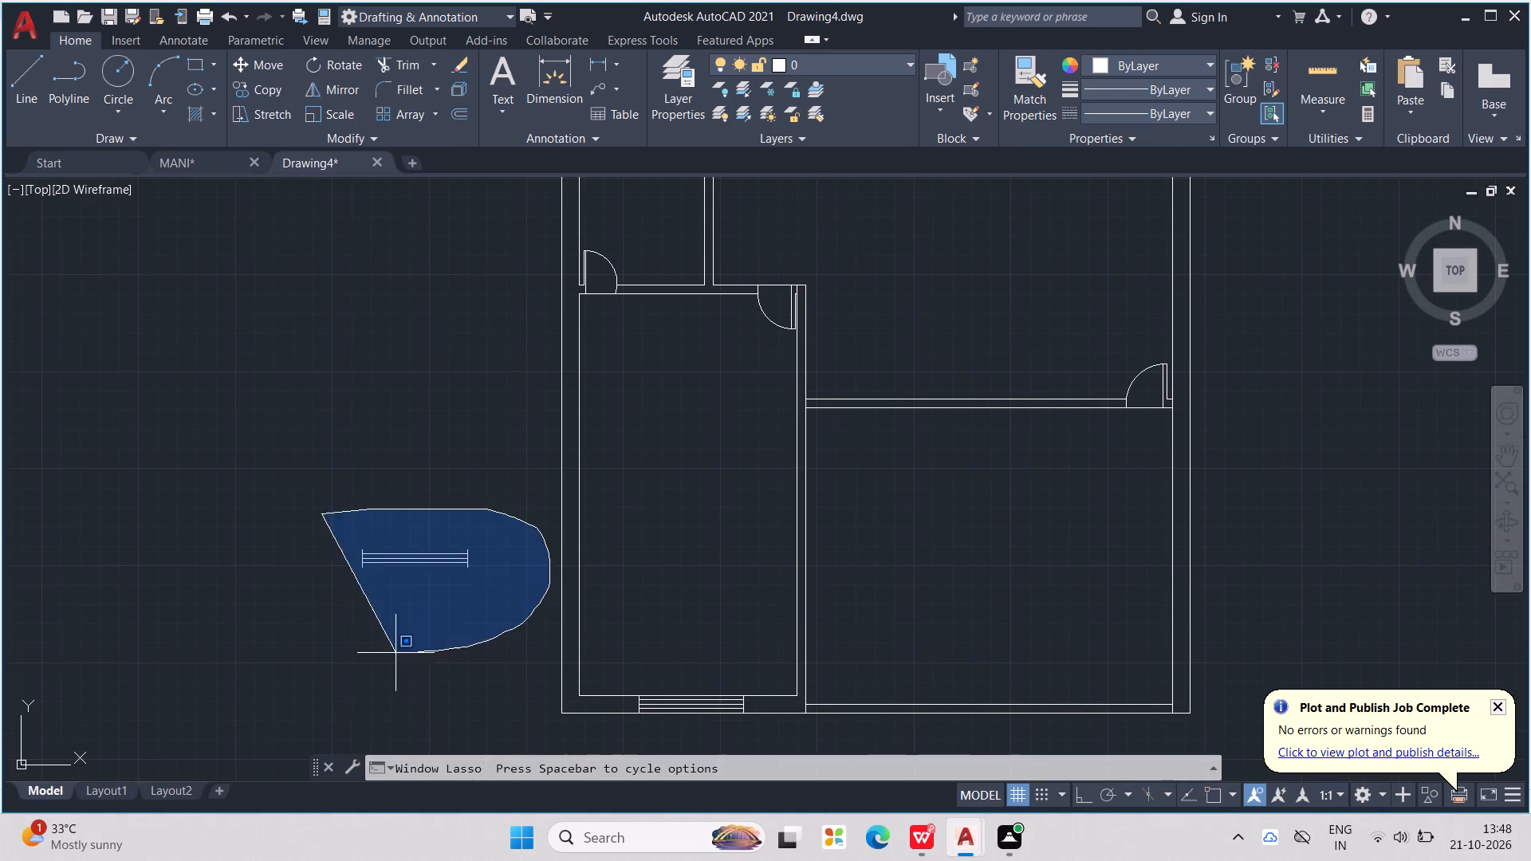
pyautogui.moveTo(386, 654); pyautogui.dragTo(361, 654)
pyautogui.press('r')
pyautogui.press('o')
pyautogui.press('Return')
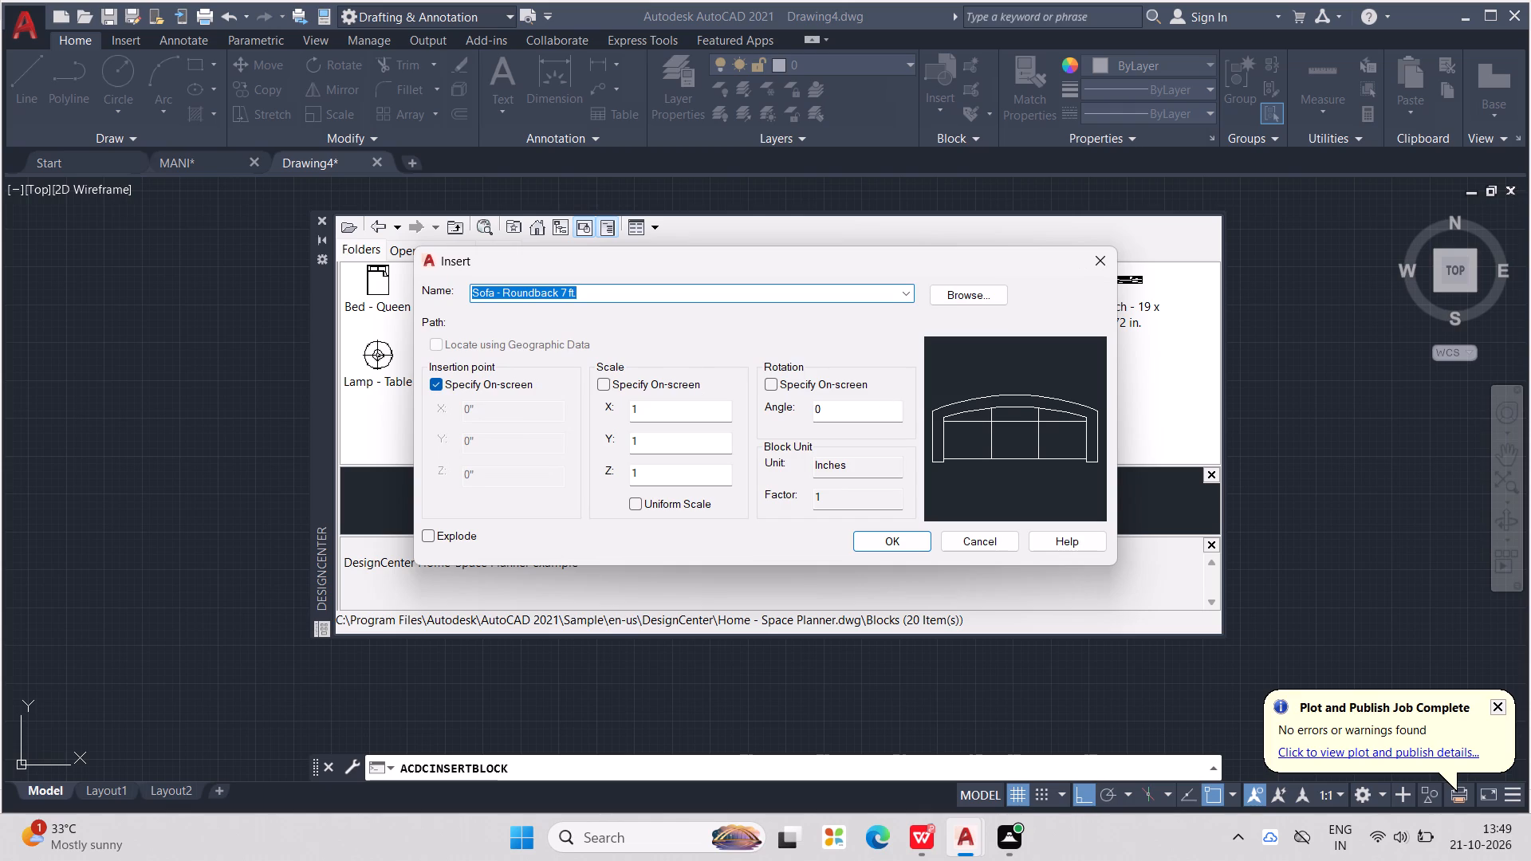
# Insert the Sofa - Roundback 7 ft block at scale 1 and angle 0 in the hall above the lower-right room, closing DesignCenter.
pyautogui.click(891, 545)
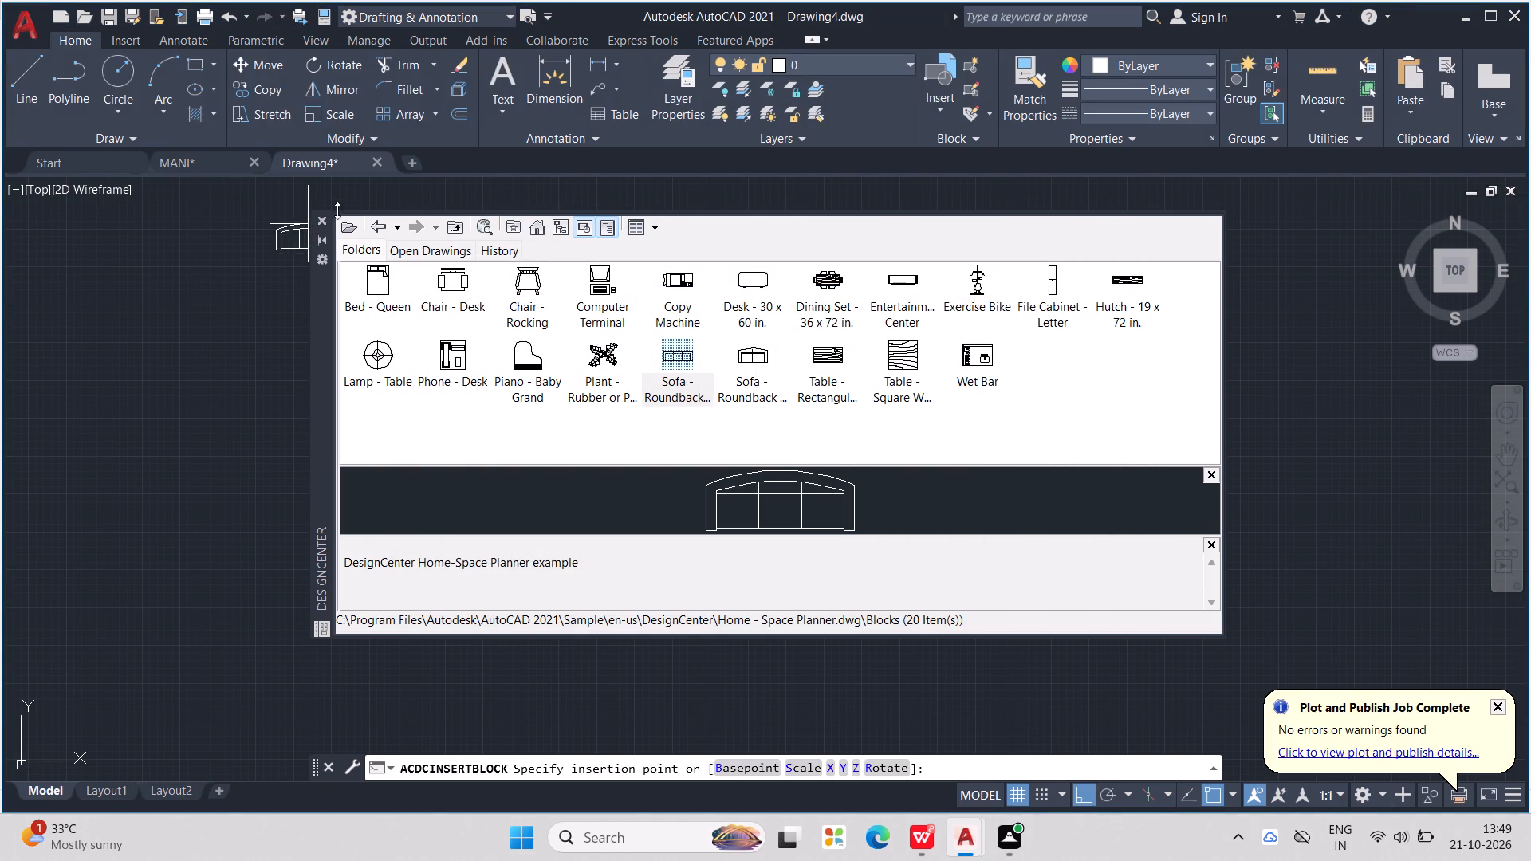
pyautogui.click(325, 225)
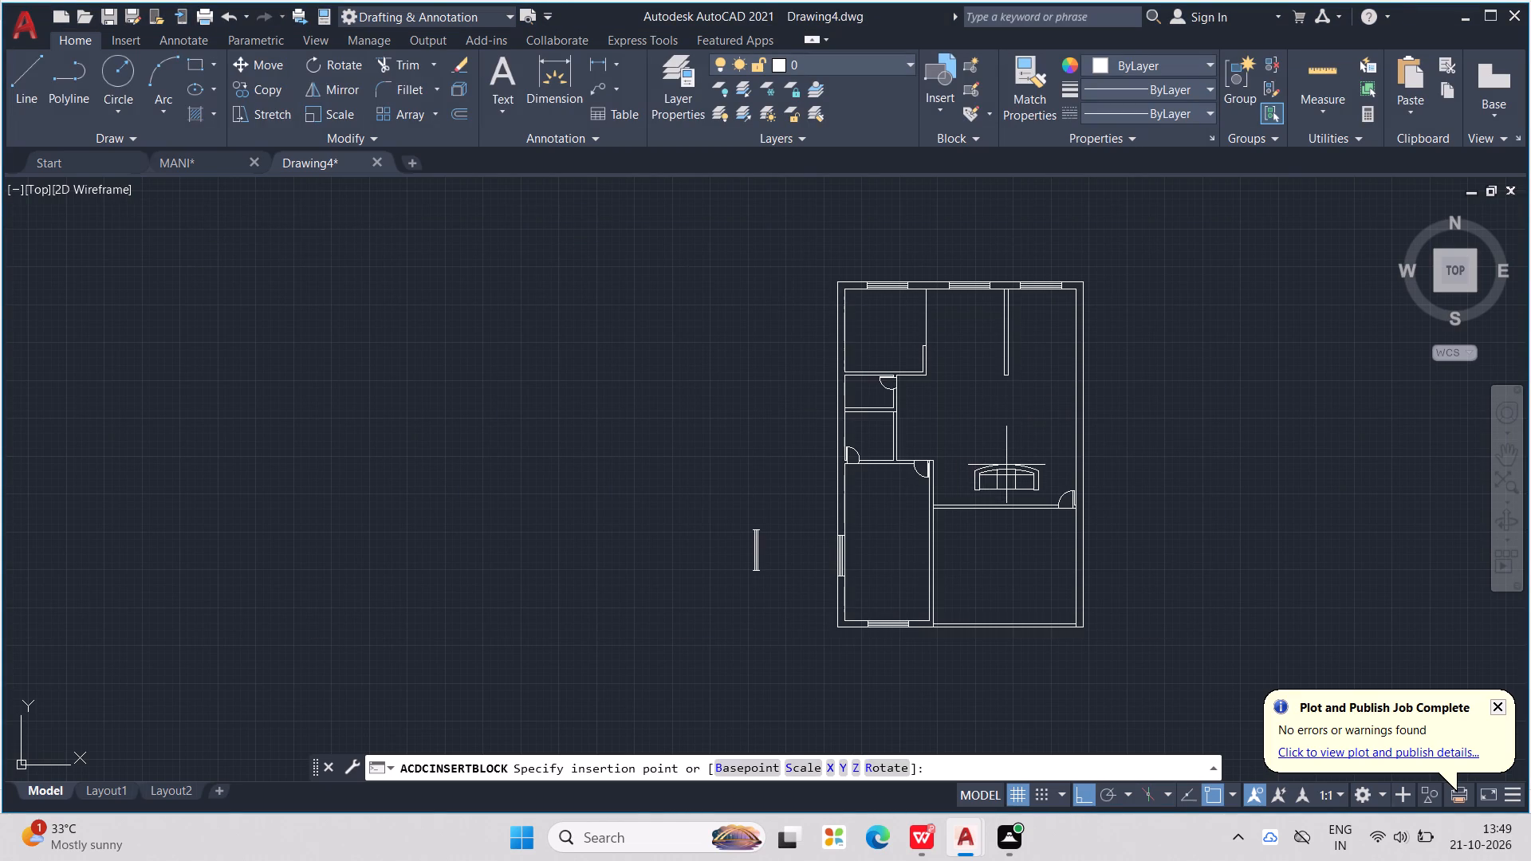
pyautogui.scroll(2, 1006, 465)
pyautogui.click(955, 426)
# Rotate the sofa 90° counterclockwise so its curved back faces the left side of the plan.
pyautogui.click(950, 431)
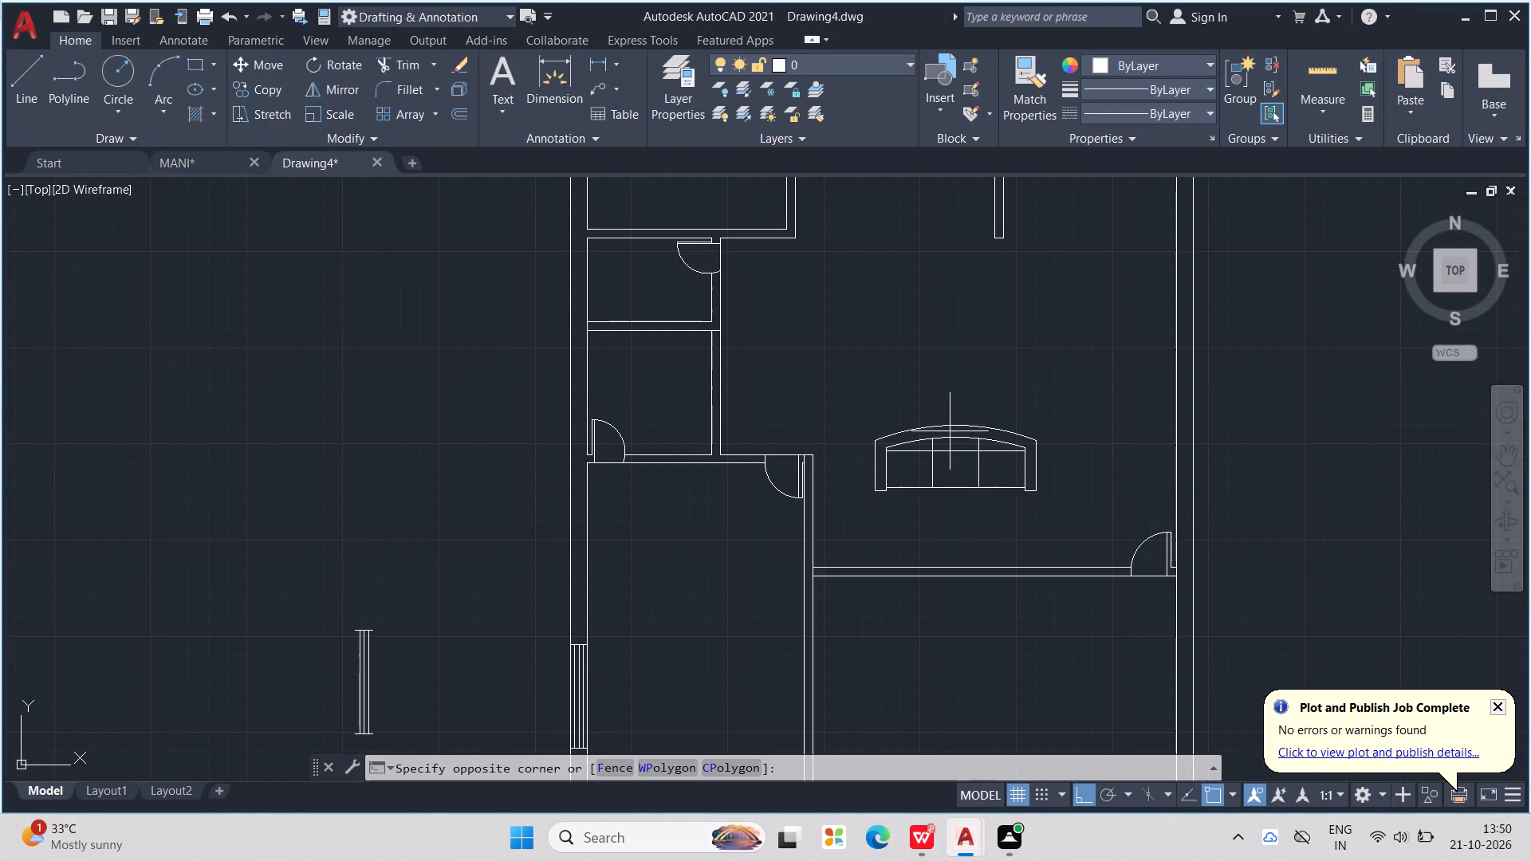
pyautogui.click(947, 421)
pyautogui.write('RO')
pyautogui.press('Return')
pyautogui.click(1009, 460)
pyautogui.click(935, 302)
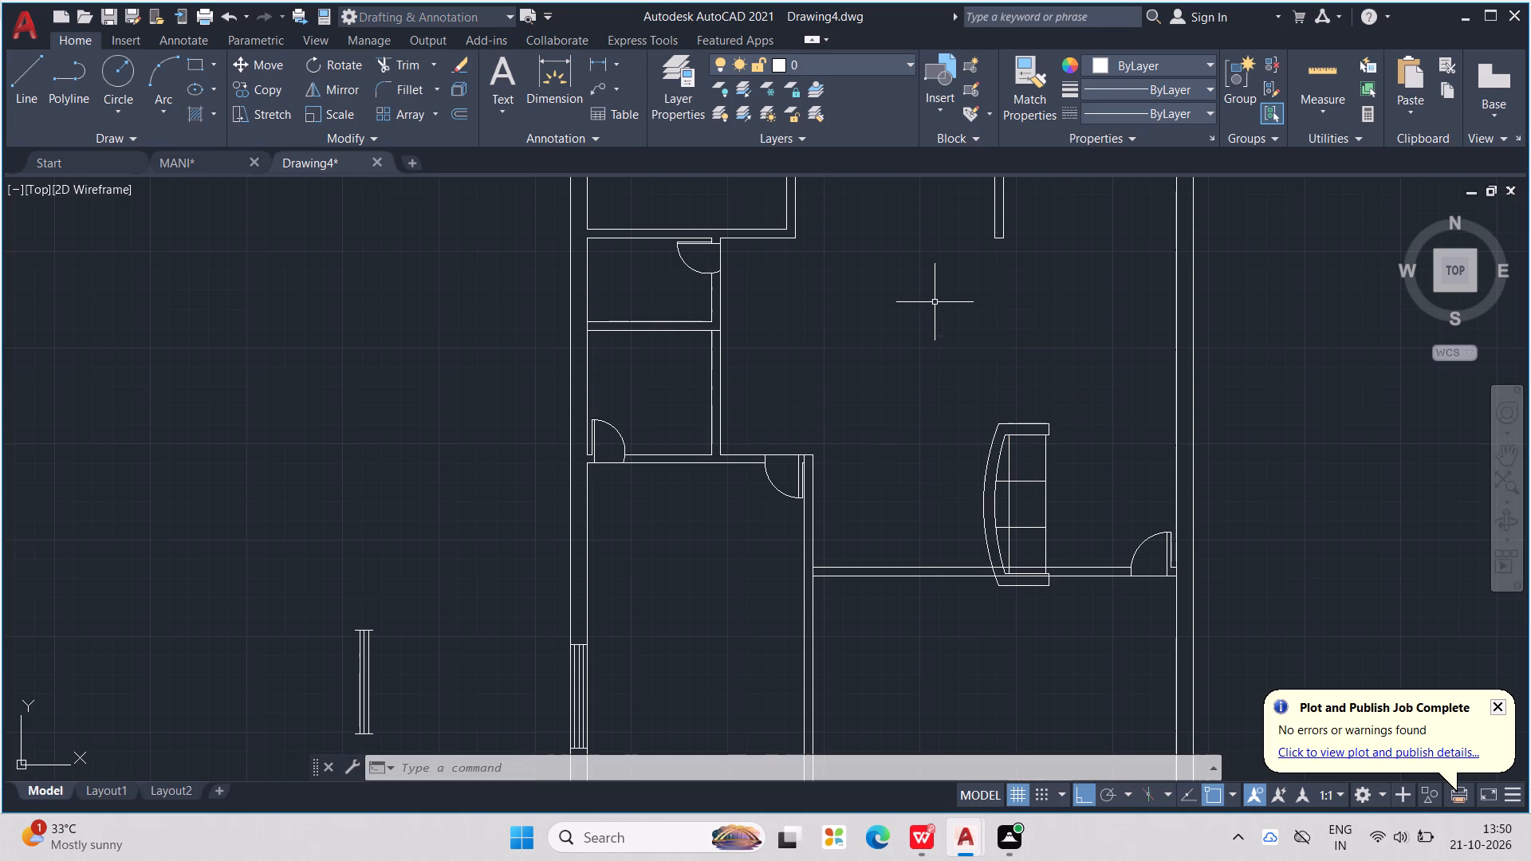
# Move the rotated sofa across the hall against the partition beside the lower-left room's door.
pyautogui.click(1026, 482)
pyautogui.moveTo(1027, 531); pyautogui.dragTo(1023, 510)
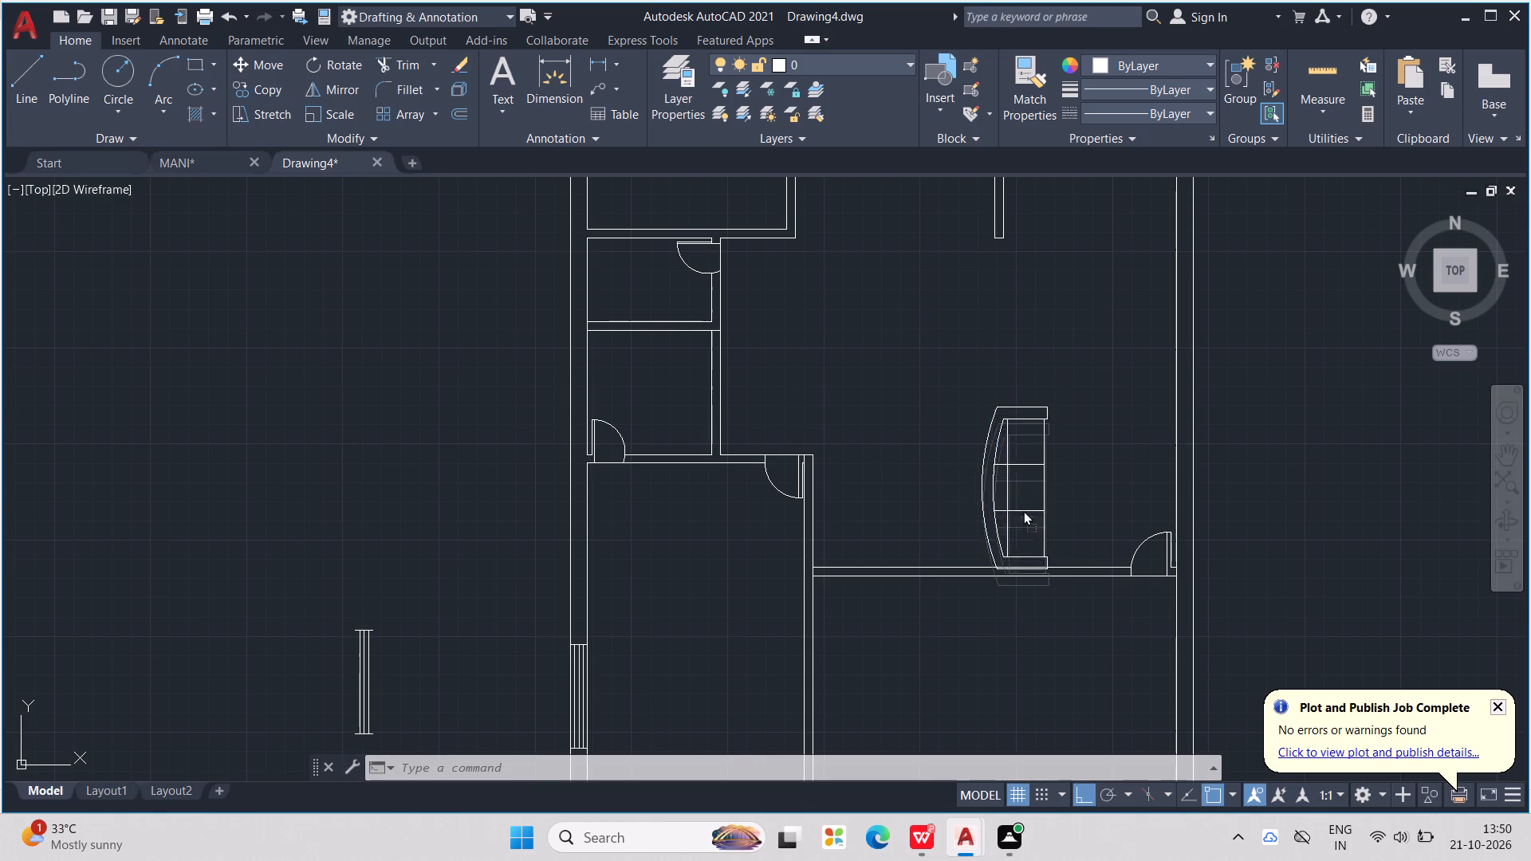
pyautogui.moveTo(1023, 510); pyautogui.dragTo(867, 492)
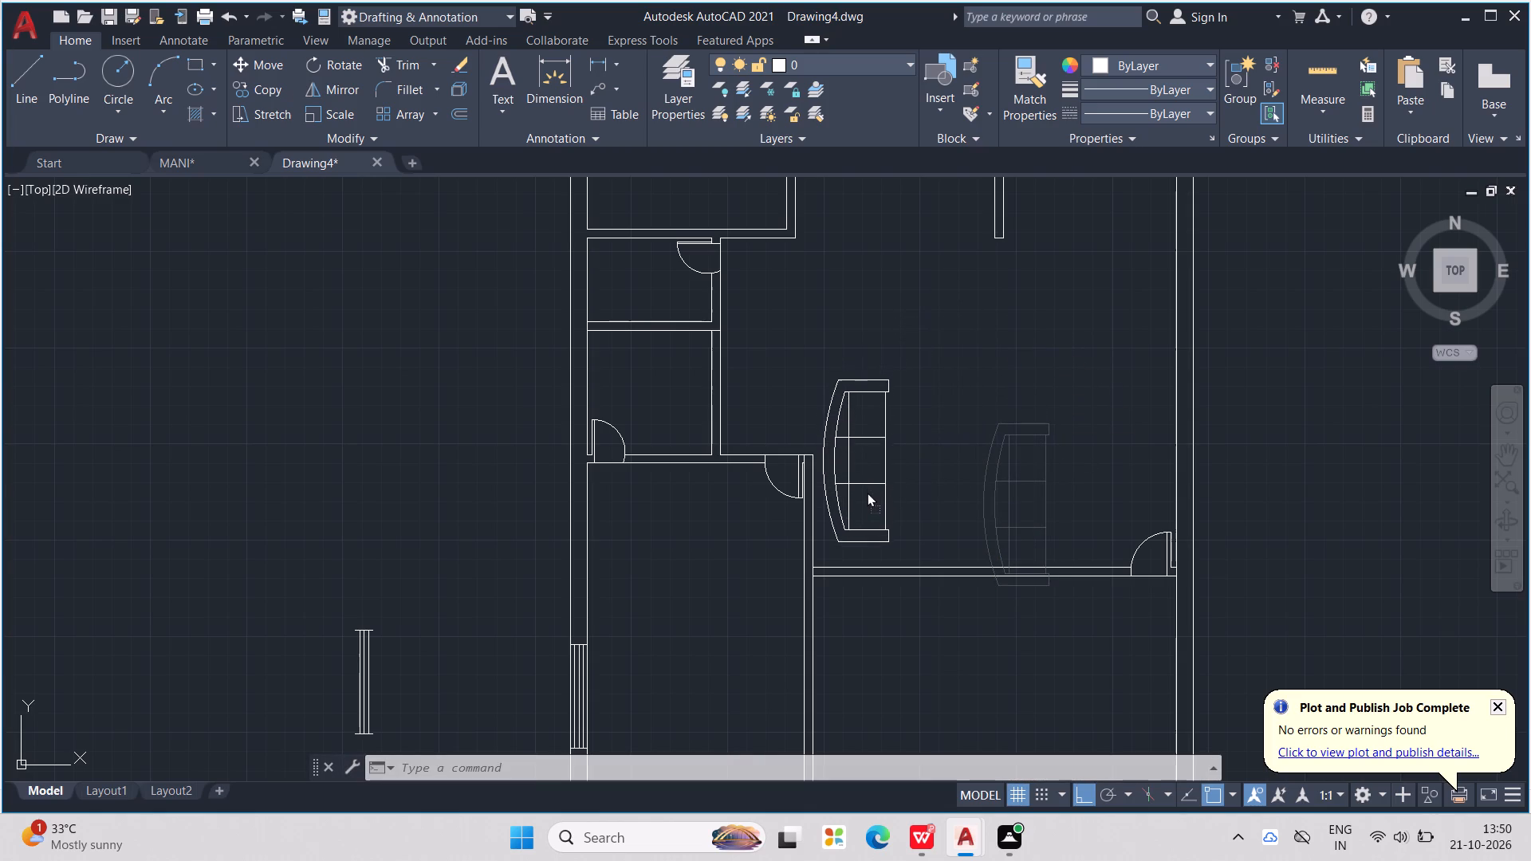
pyautogui.moveTo(867, 492); pyautogui.dragTo(857, 501)
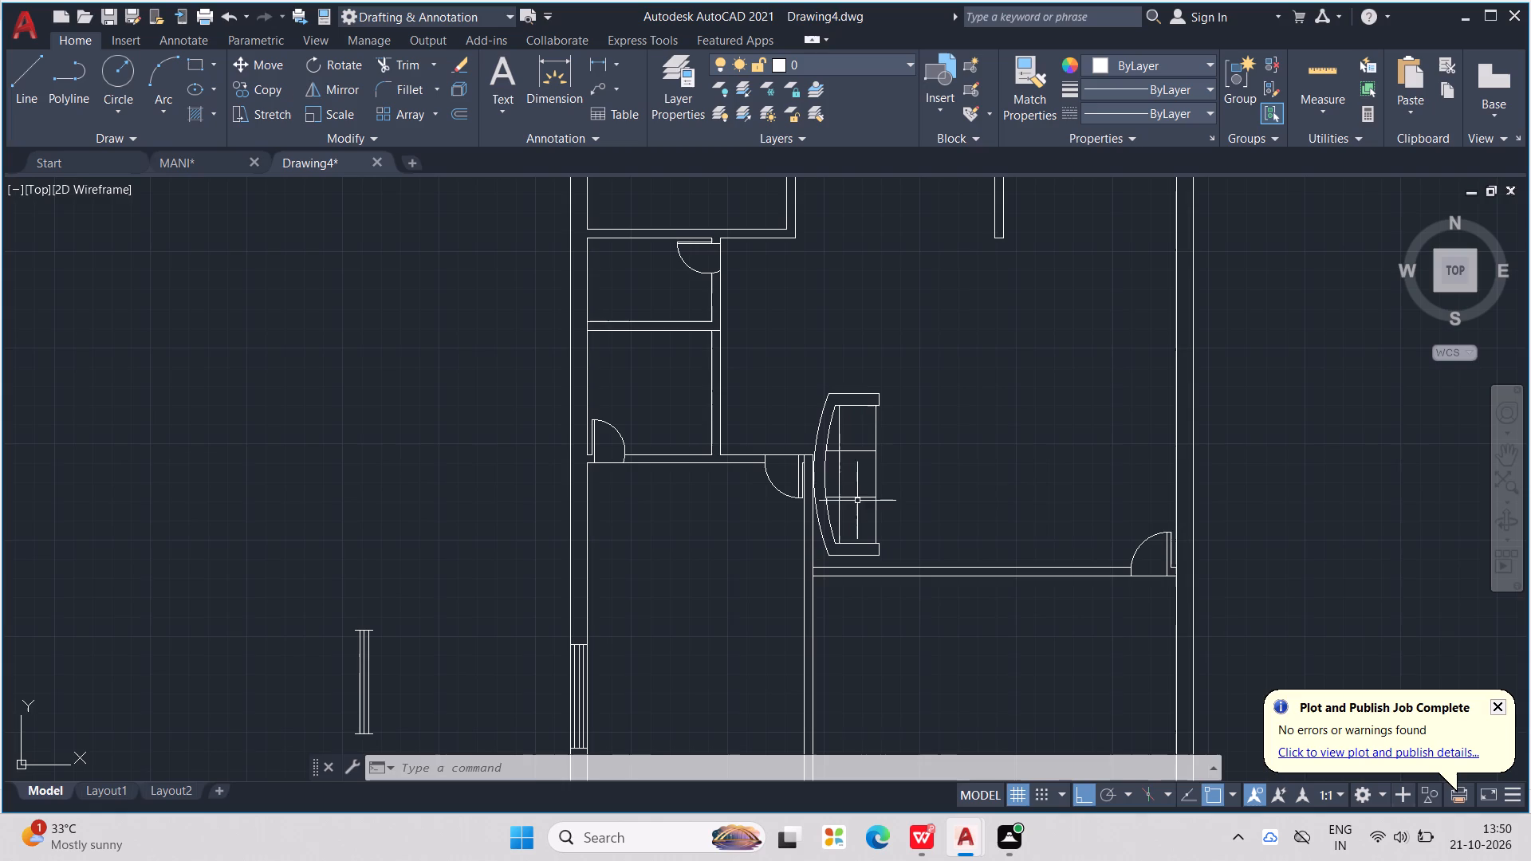
# Fine-tune the sofa's position so its back sits along the left partition and its lower arm rests on the partition below.
pyautogui.click(846, 510)
pyautogui.middleClick(853, 501)
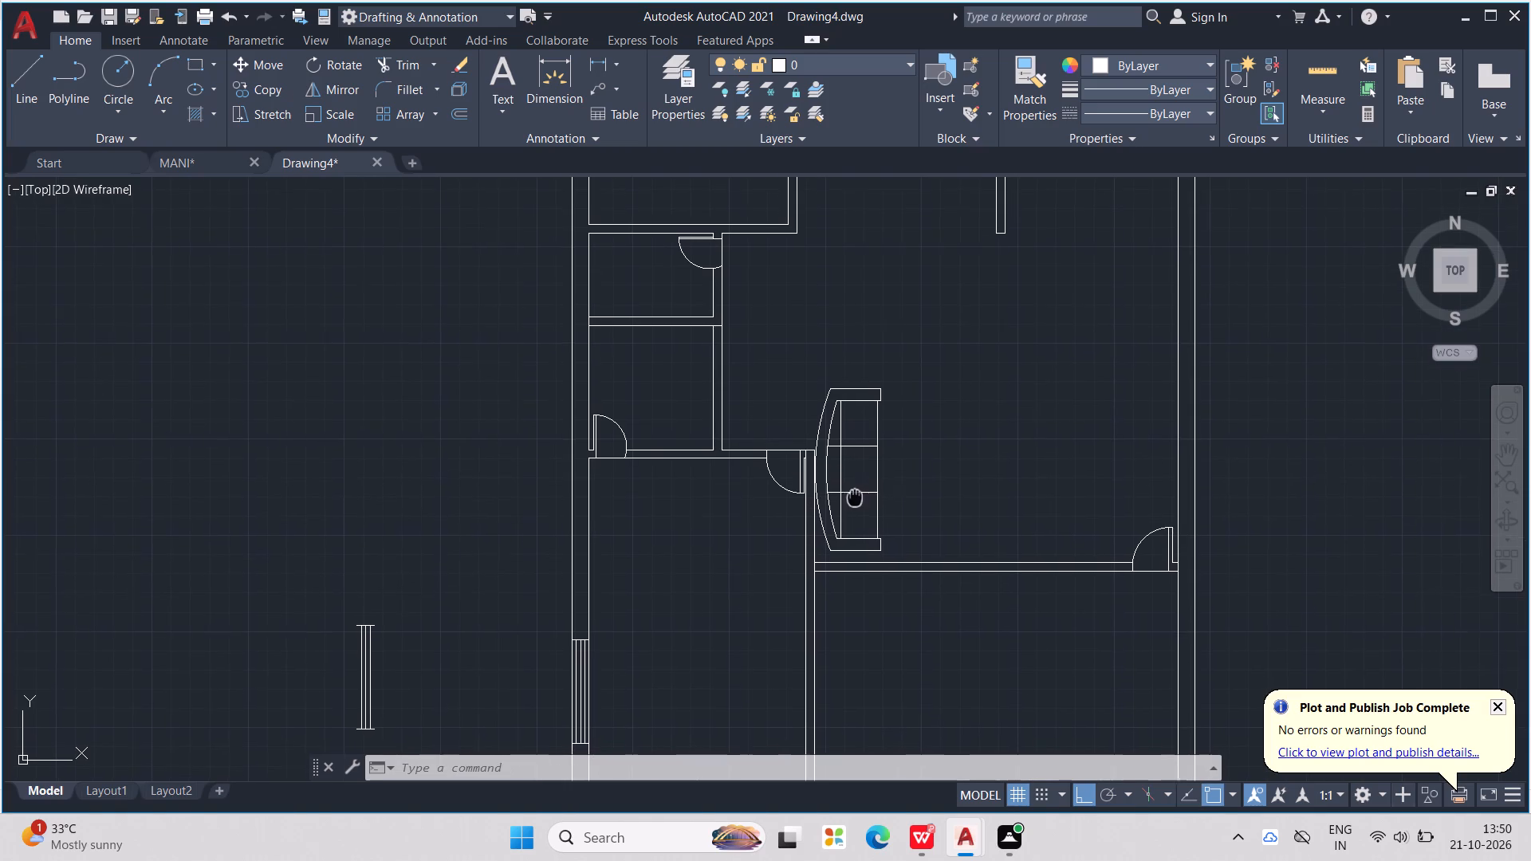
pyautogui.moveTo(830, 441); pyautogui.dragTo(853, 448)
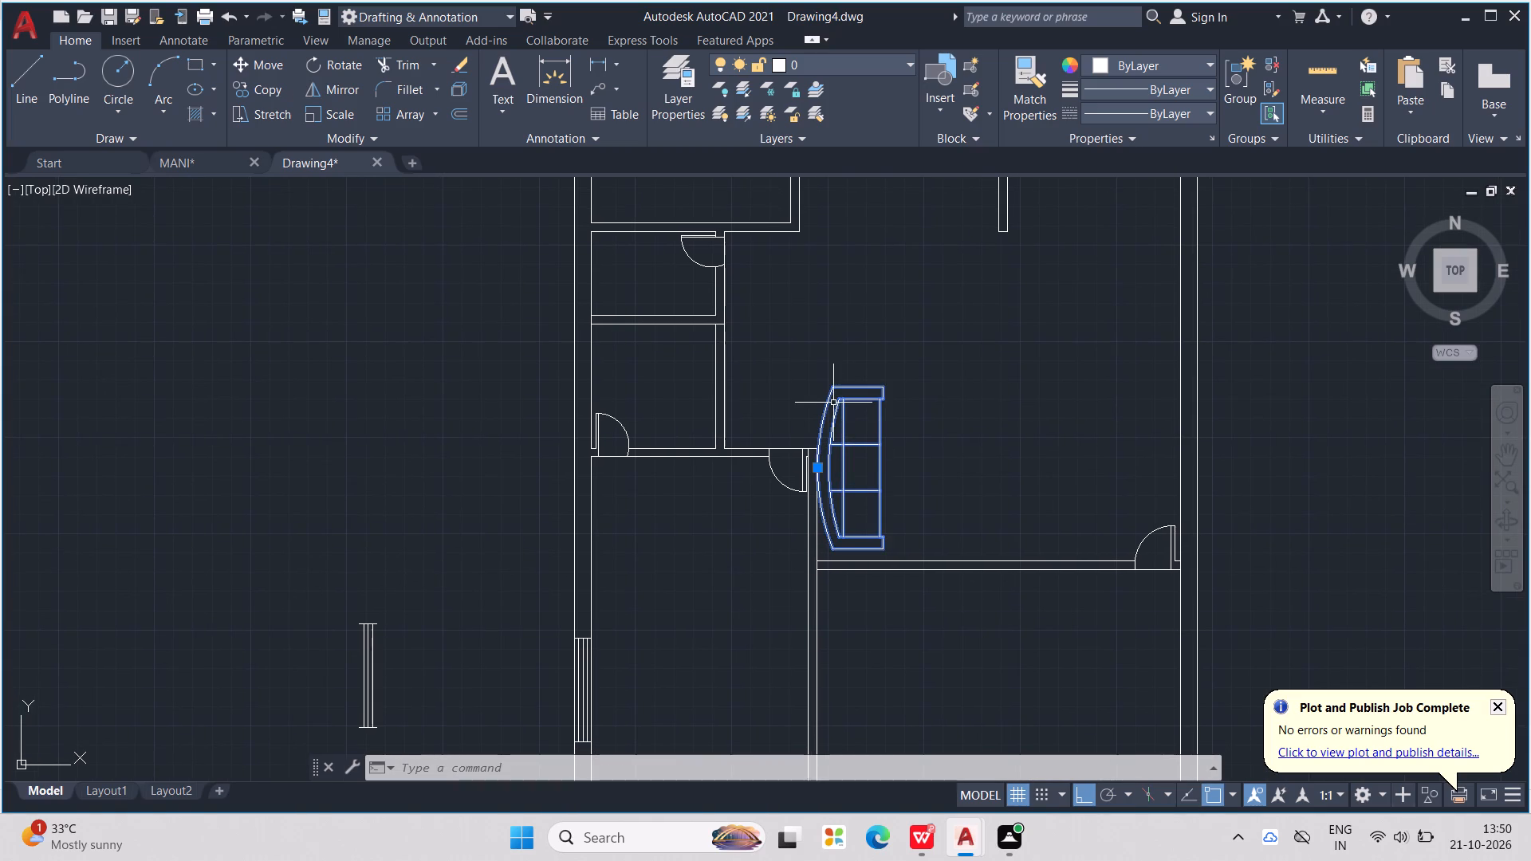
pyautogui.moveTo(833, 403); pyautogui.dragTo(865, 411)
pyautogui.moveTo(863, 395); pyautogui.dragTo(906, 417)
pyautogui.moveTo(846, 469); pyautogui.dragTo(867, 466)
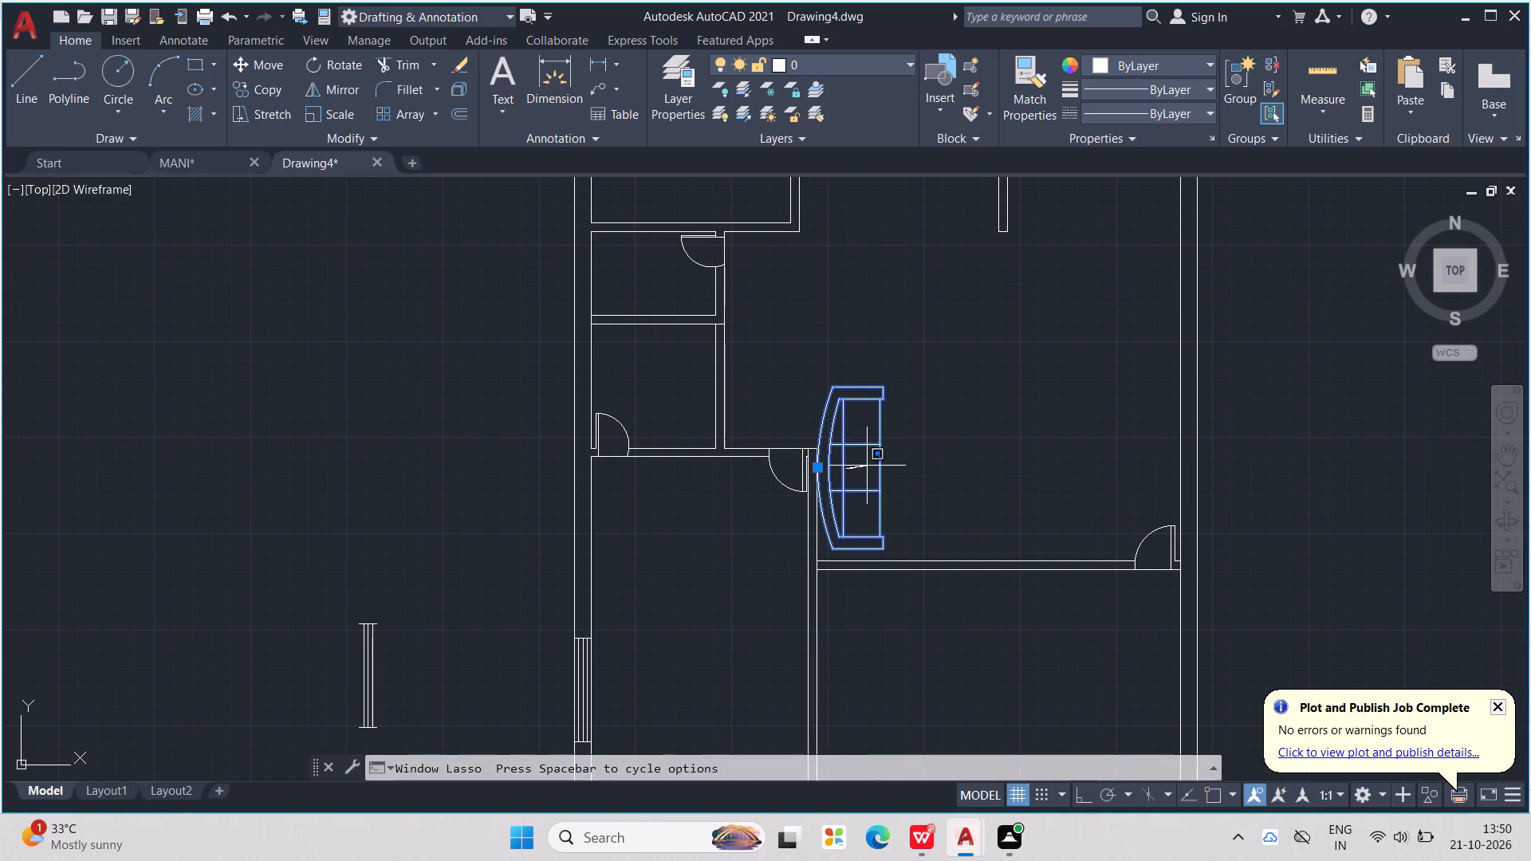
pyautogui.moveTo(867, 466); pyautogui.dragTo(872, 465)
pyautogui.moveTo(827, 460); pyautogui.dragTo(834, 462)
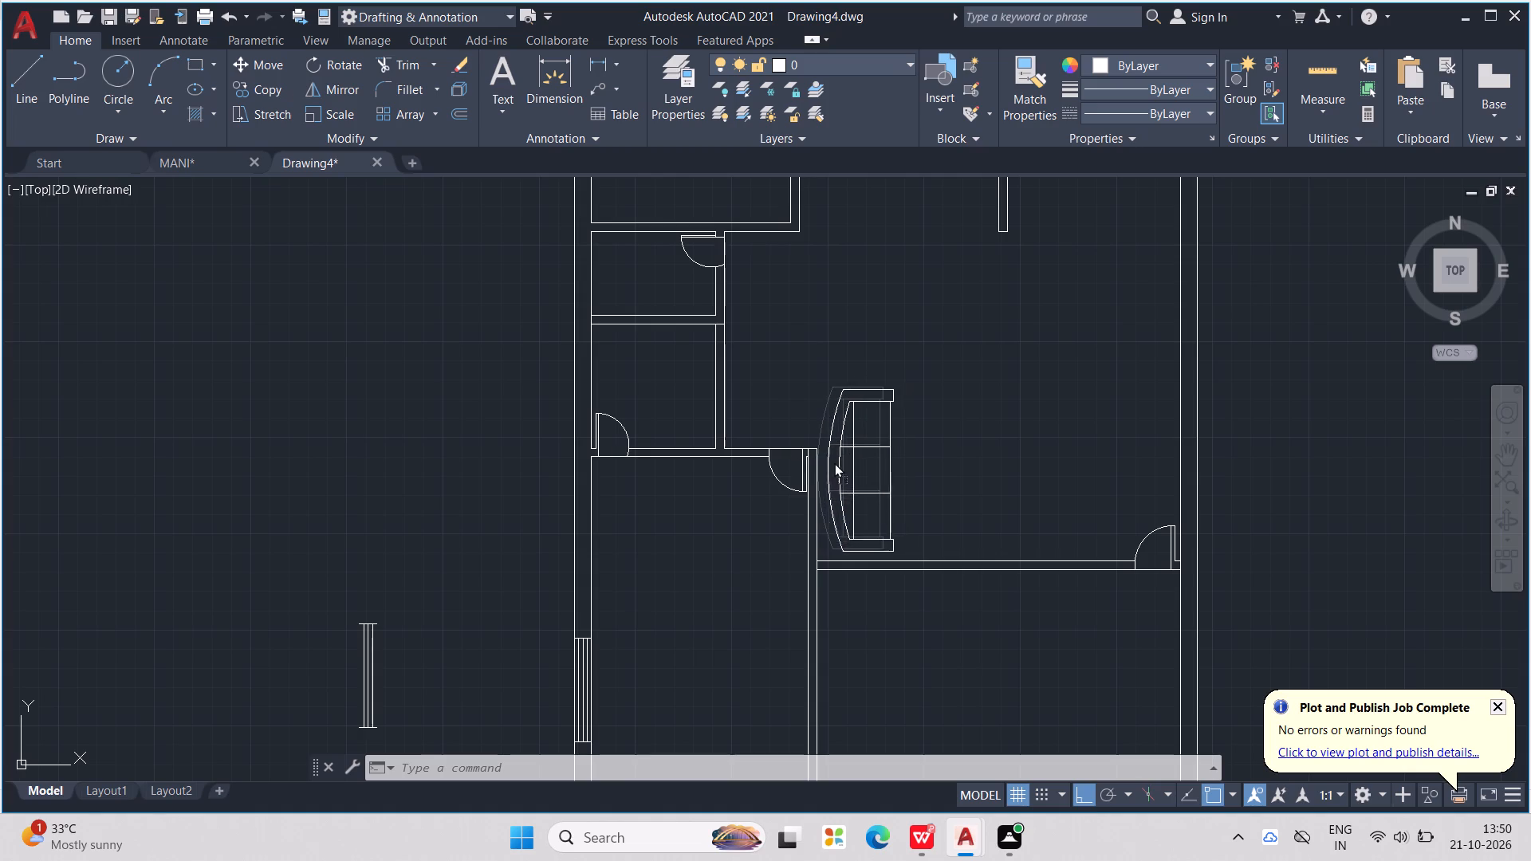
pyautogui.moveTo(834, 462); pyautogui.dragTo(832, 470)
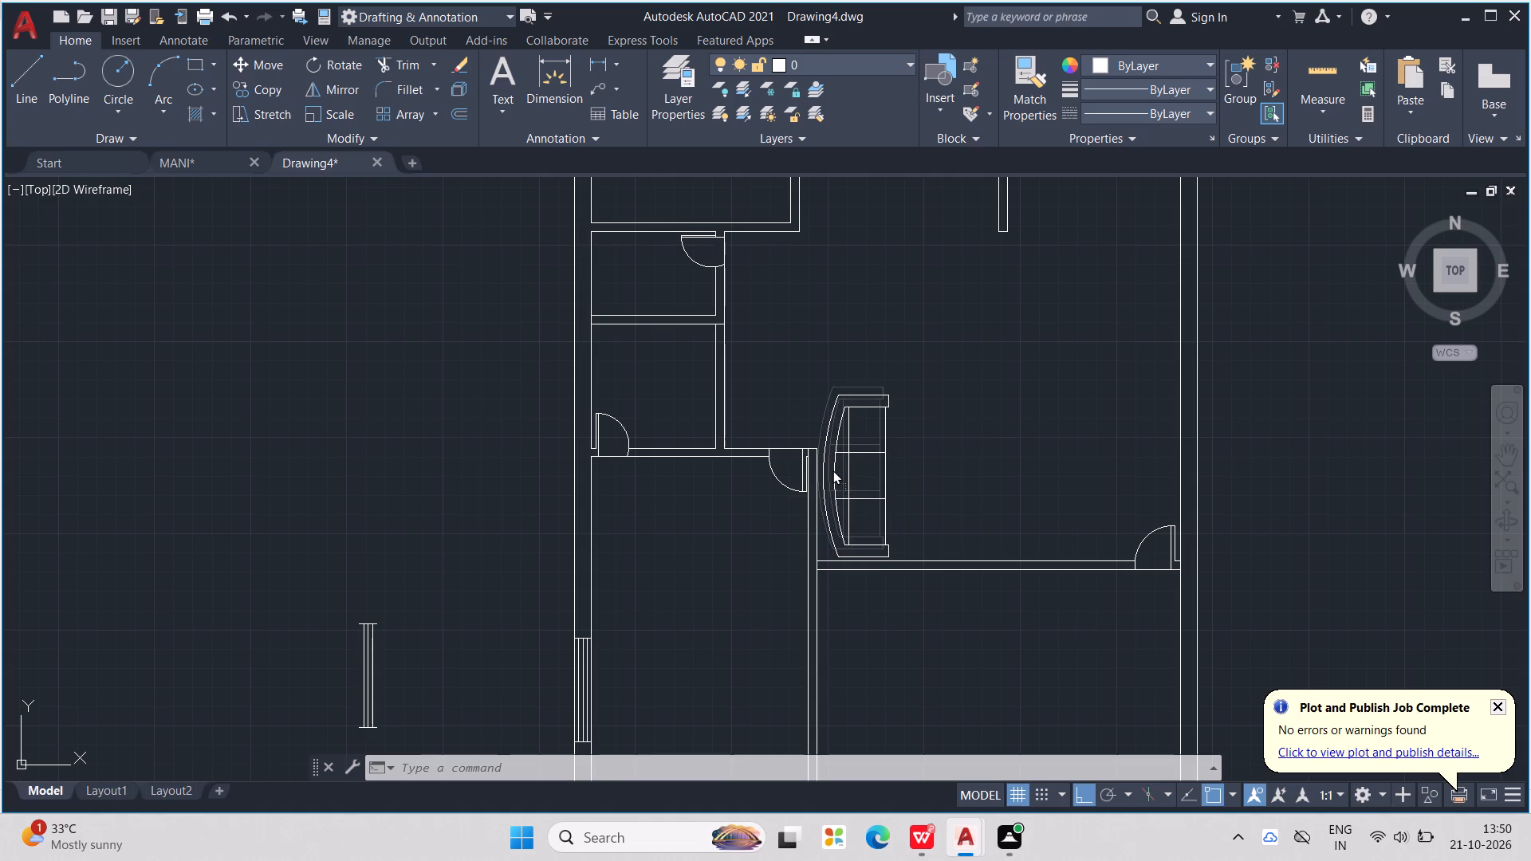
pyautogui.moveTo(832, 470); pyautogui.dragTo(830, 469)
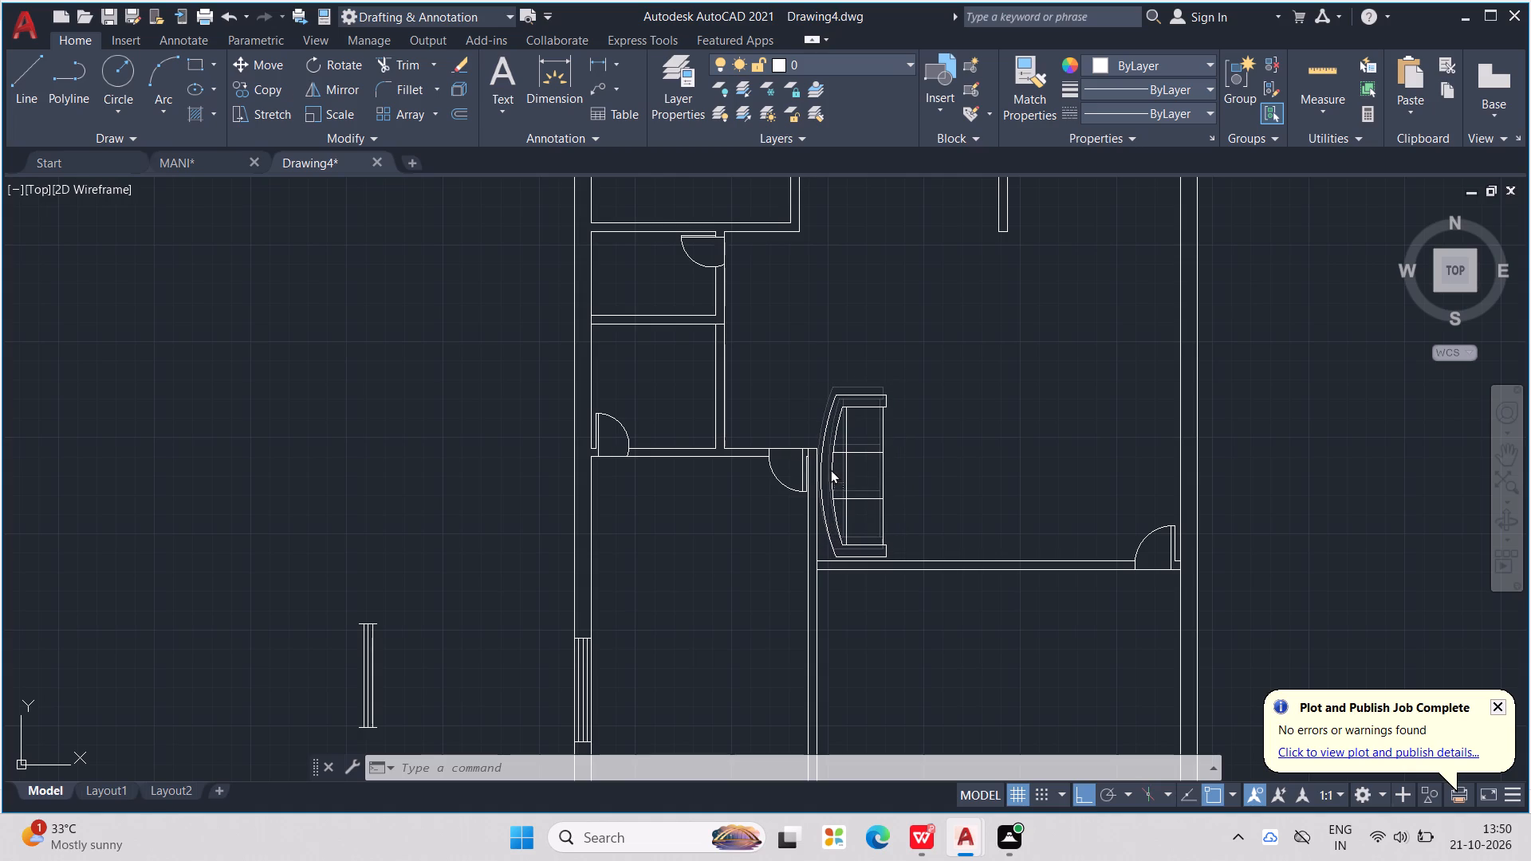
pyautogui.moveTo(830, 469); pyautogui.dragTo(825, 475)
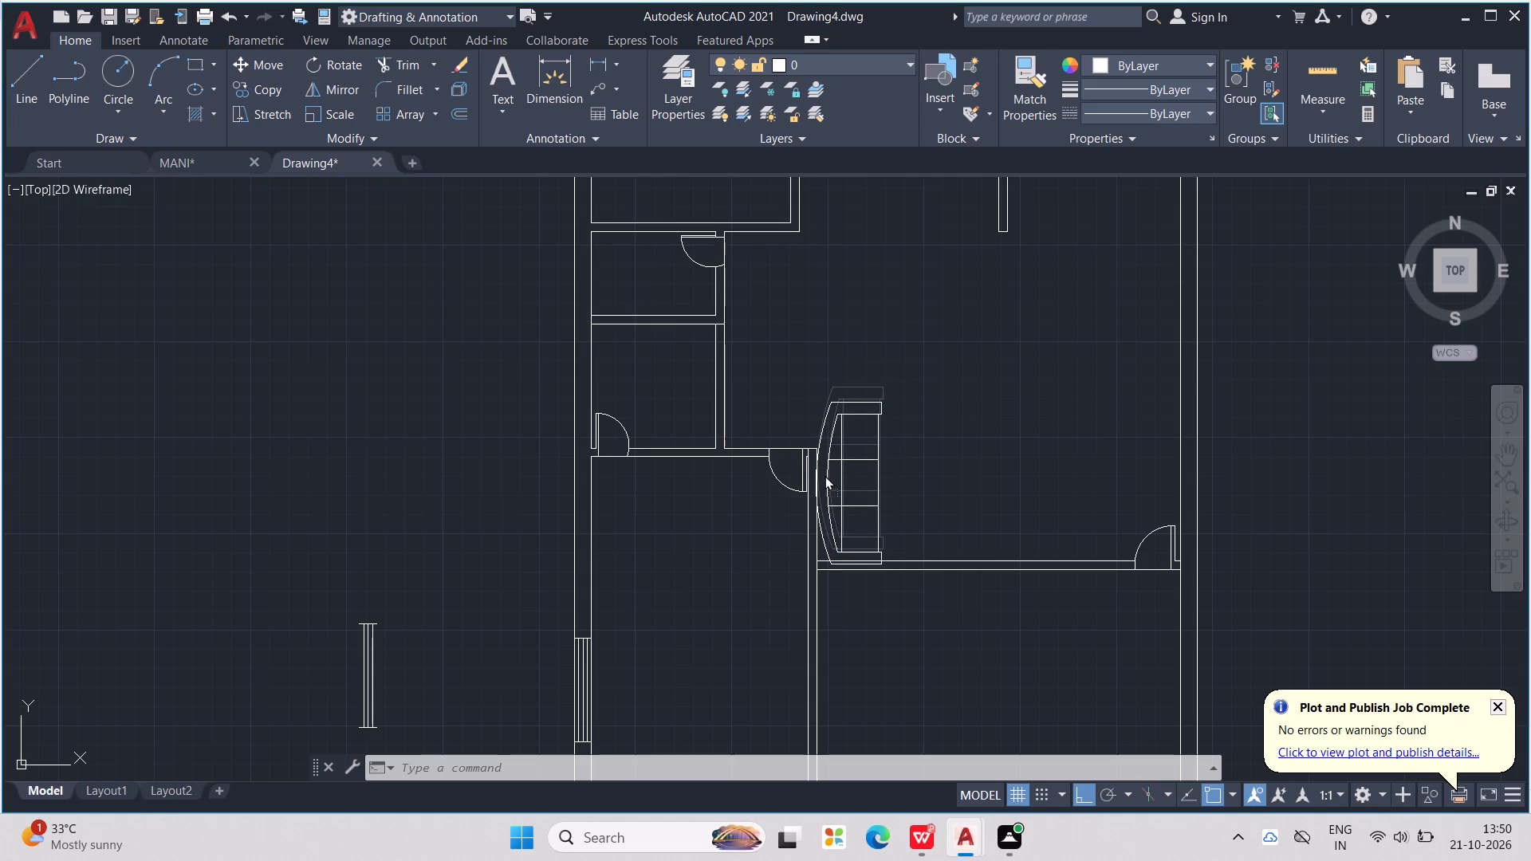
pyautogui.moveTo(825, 475); pyautogui.dragTo(828, 474)
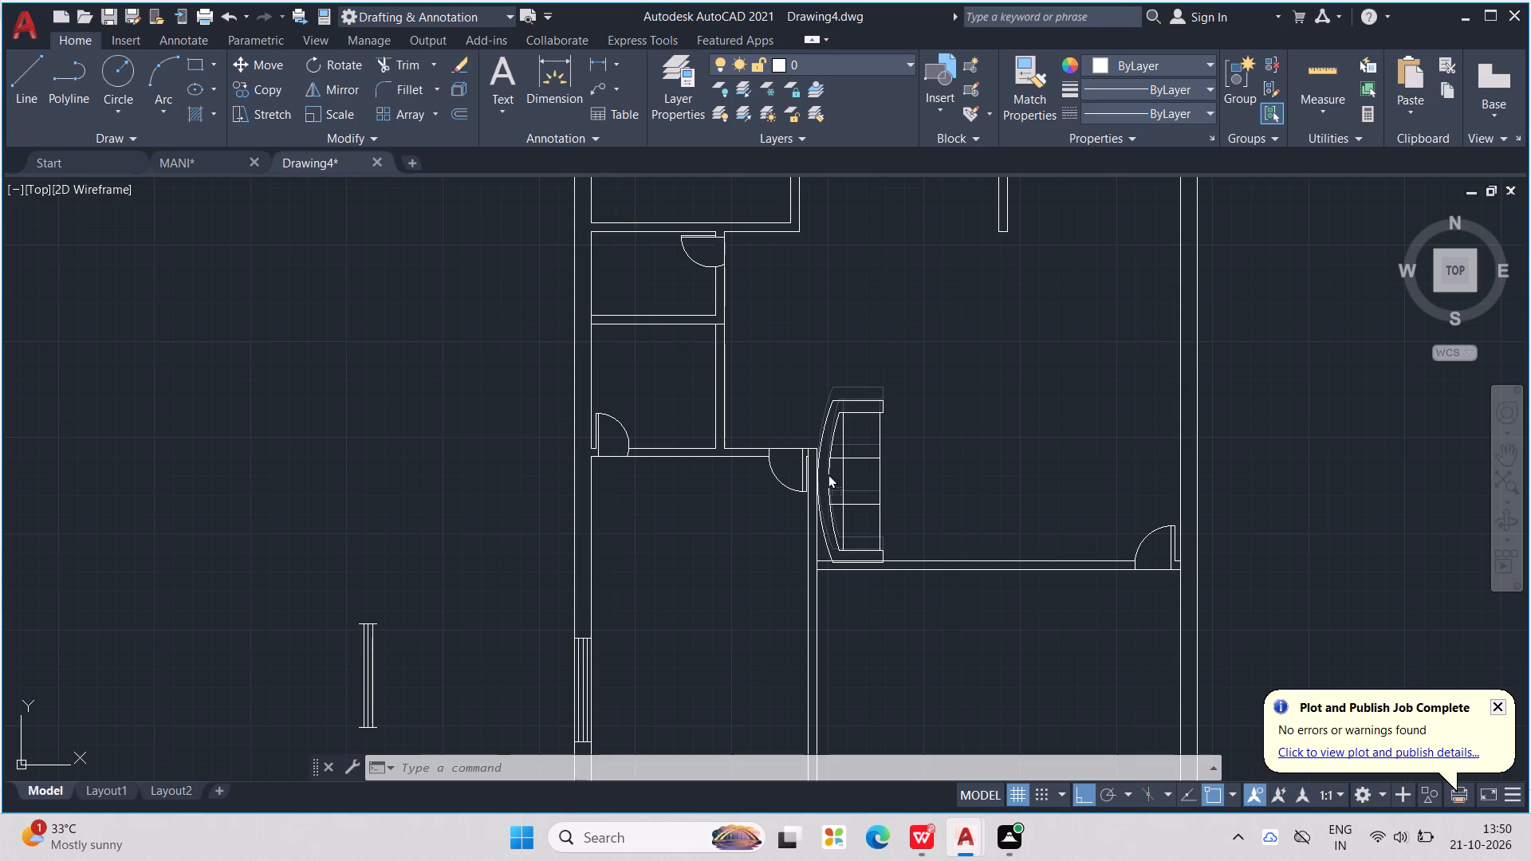
pyautogui.moveTo(828, 474); pyautogui.dragTo(828, 467)
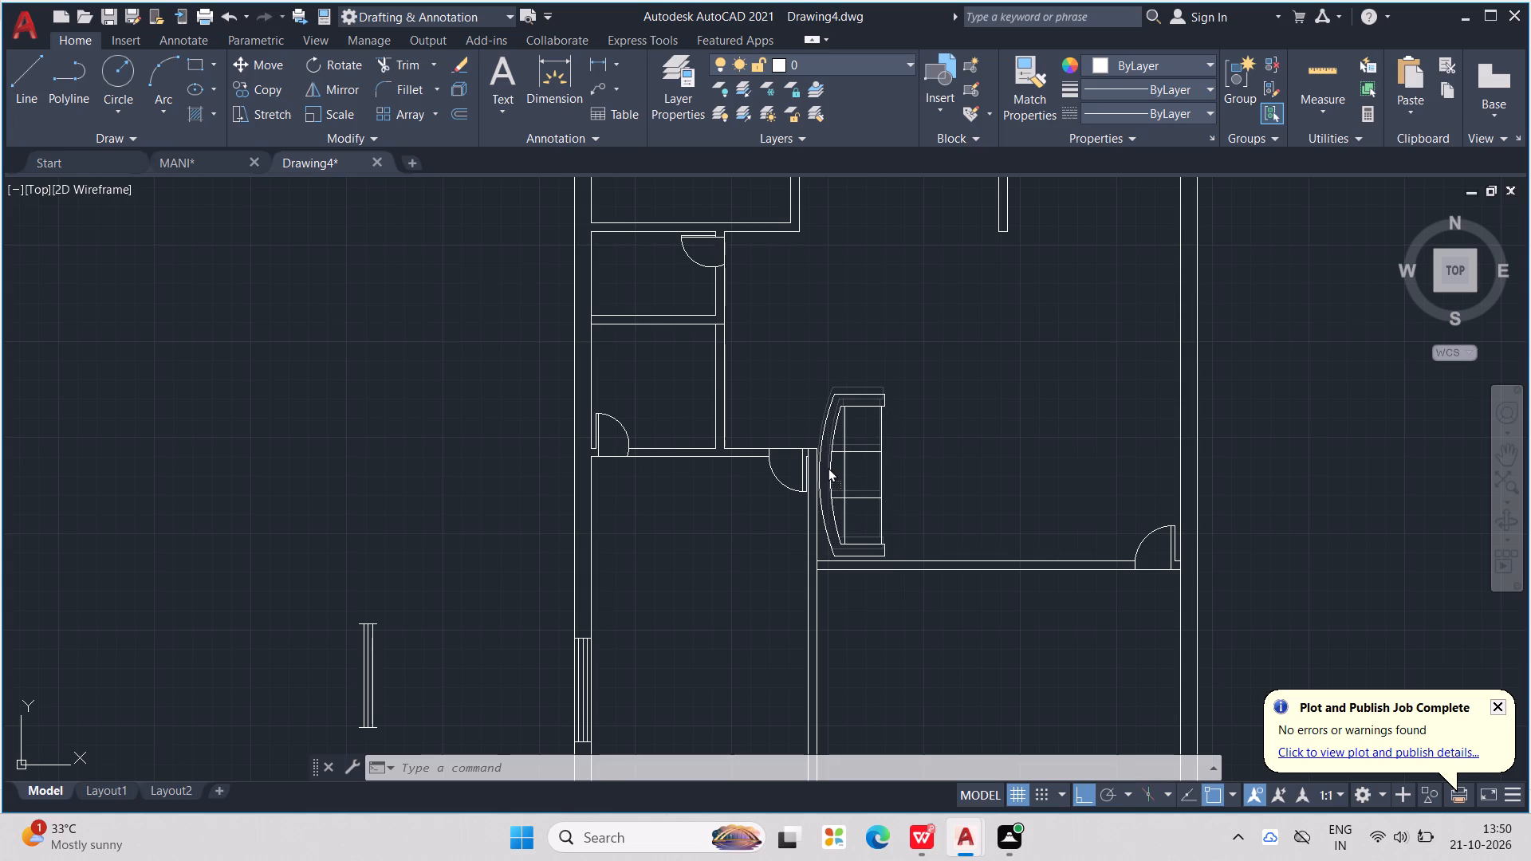
pyautogui.moveTo(828, 467); pyautogui.dragTo(828, 470)
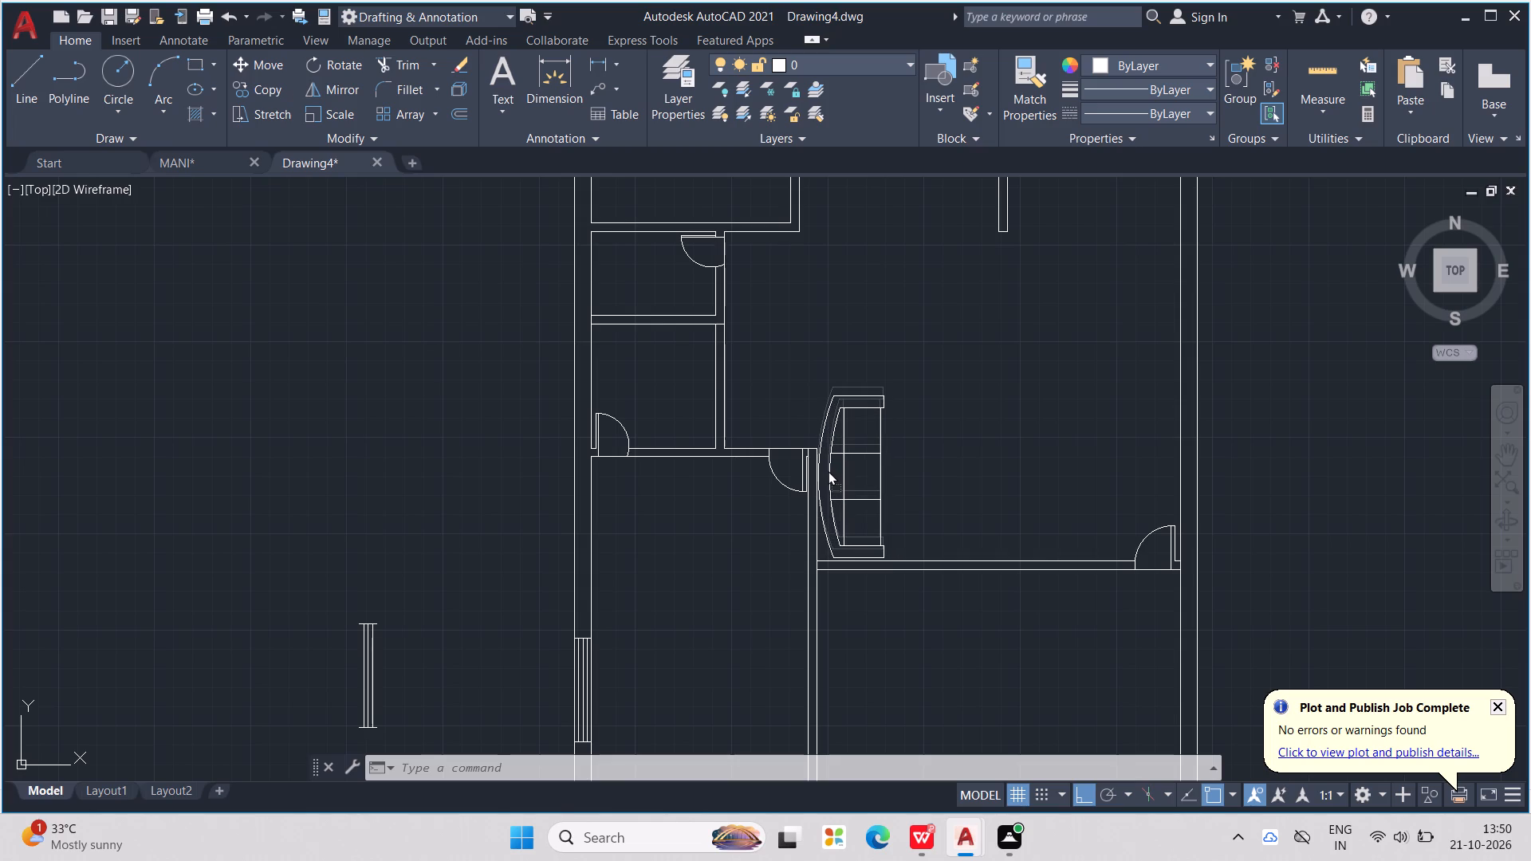
pyautogui.moveTo(828, 470); pyautogui.dragTo(830, 473)
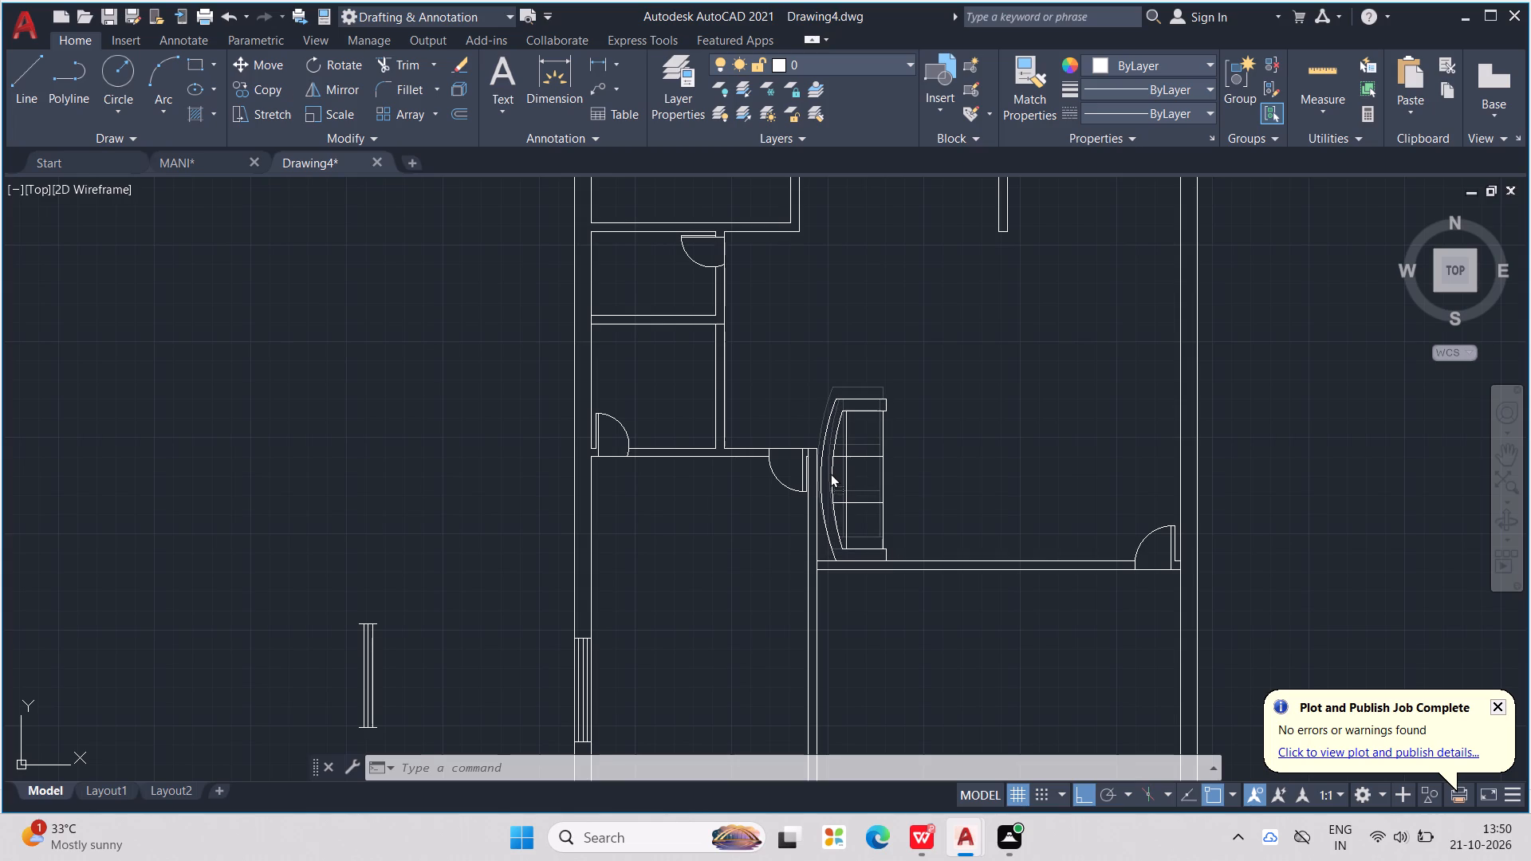
pyautogui.moveTo(830, 473); pyautogui.dragTo(829, 469)
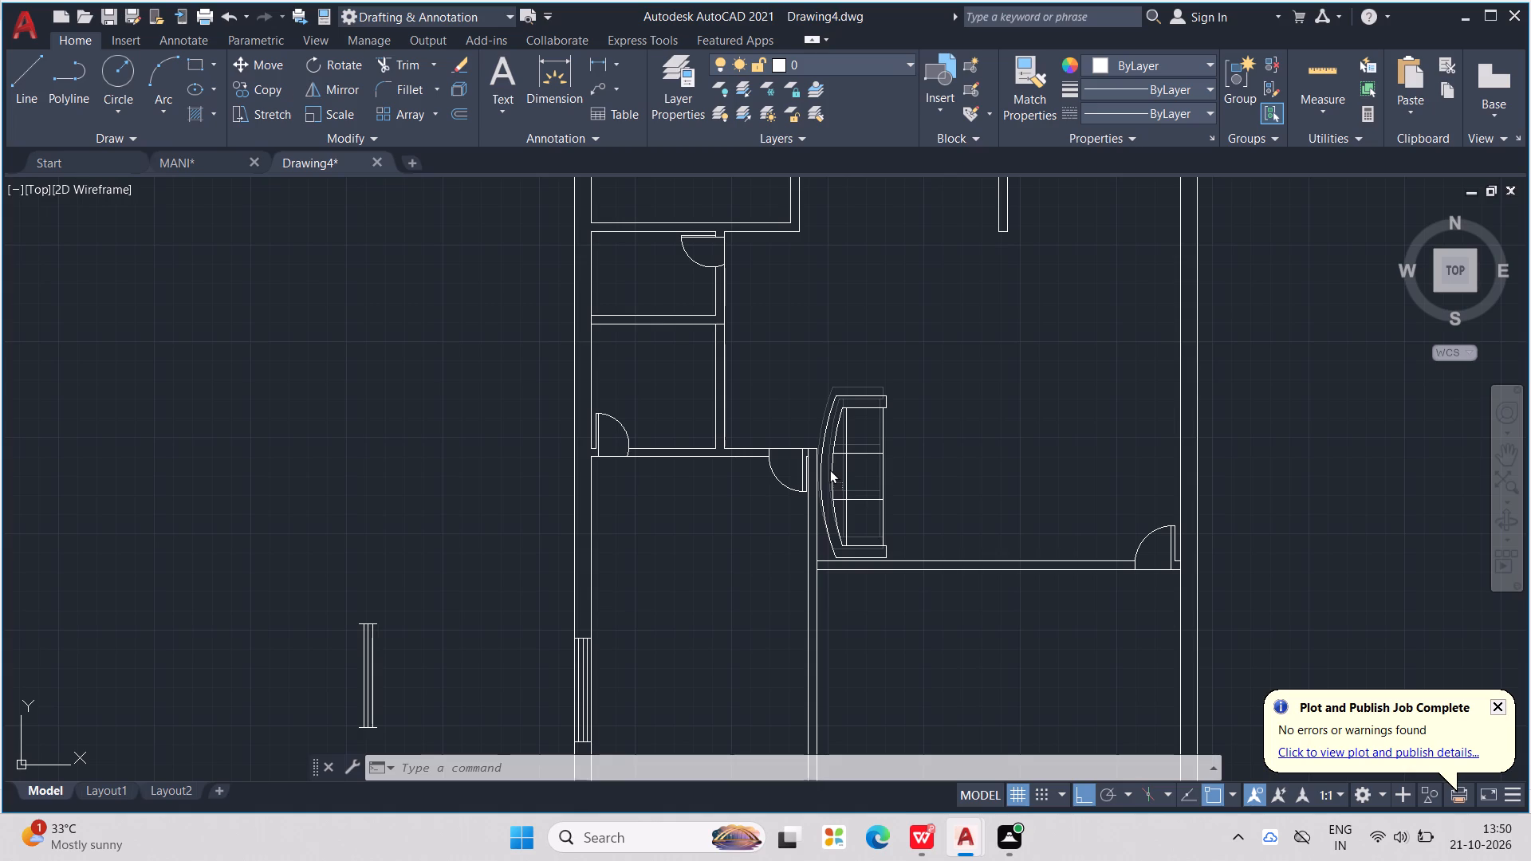
pyautogui.moveTo(829, 469); pyautogui.dragTo(829, 474)
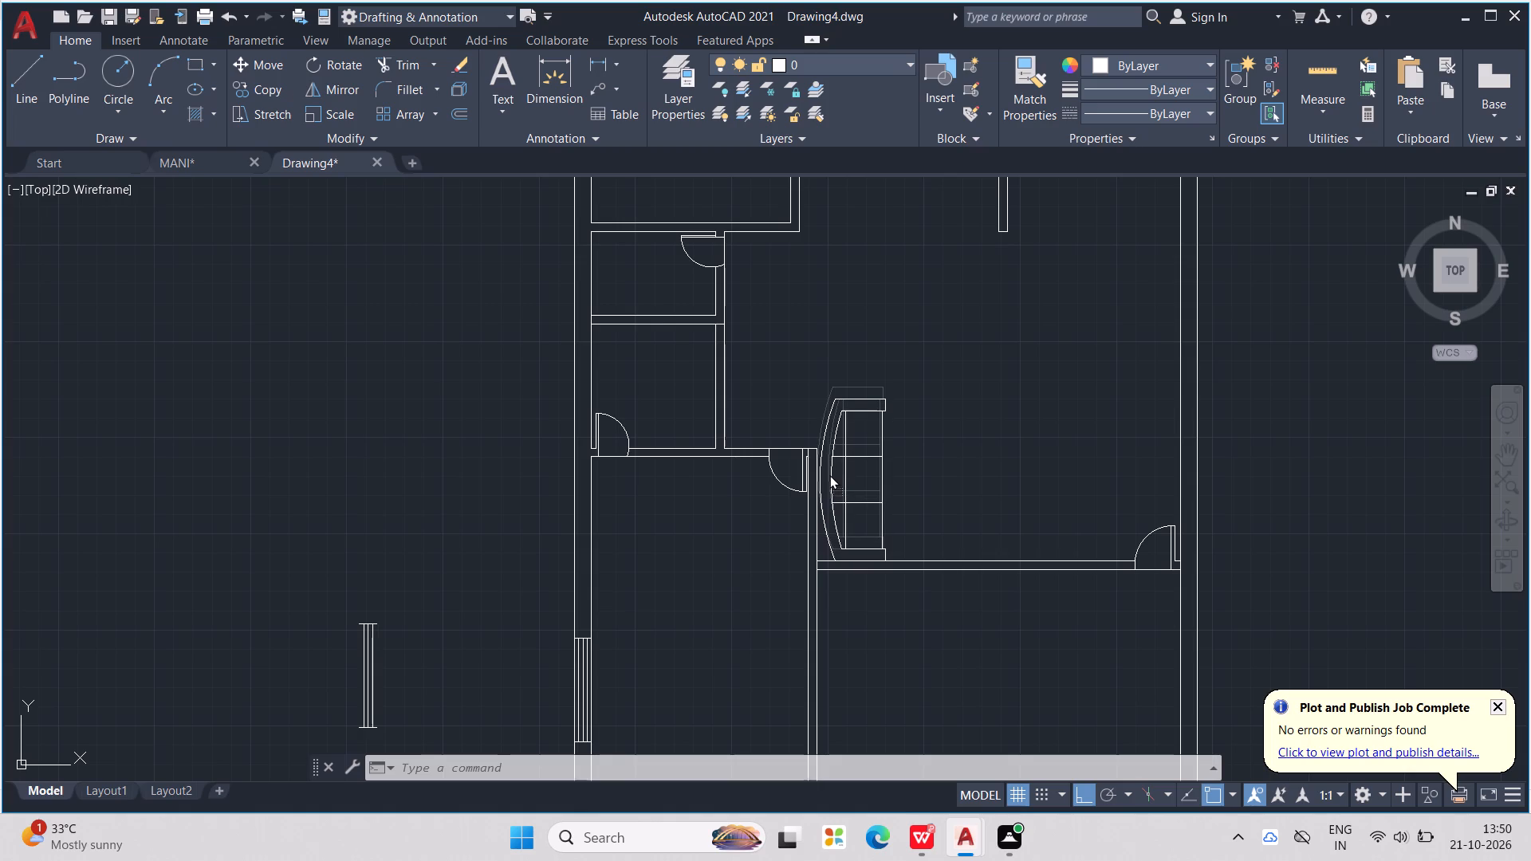
pyautogui.moveTo(829, 474); pyautogui.dragTo(829, 471)
# Copy the sofa and paste the copy in the open hall area to its upper right.
pyautogui.click(848, 403)
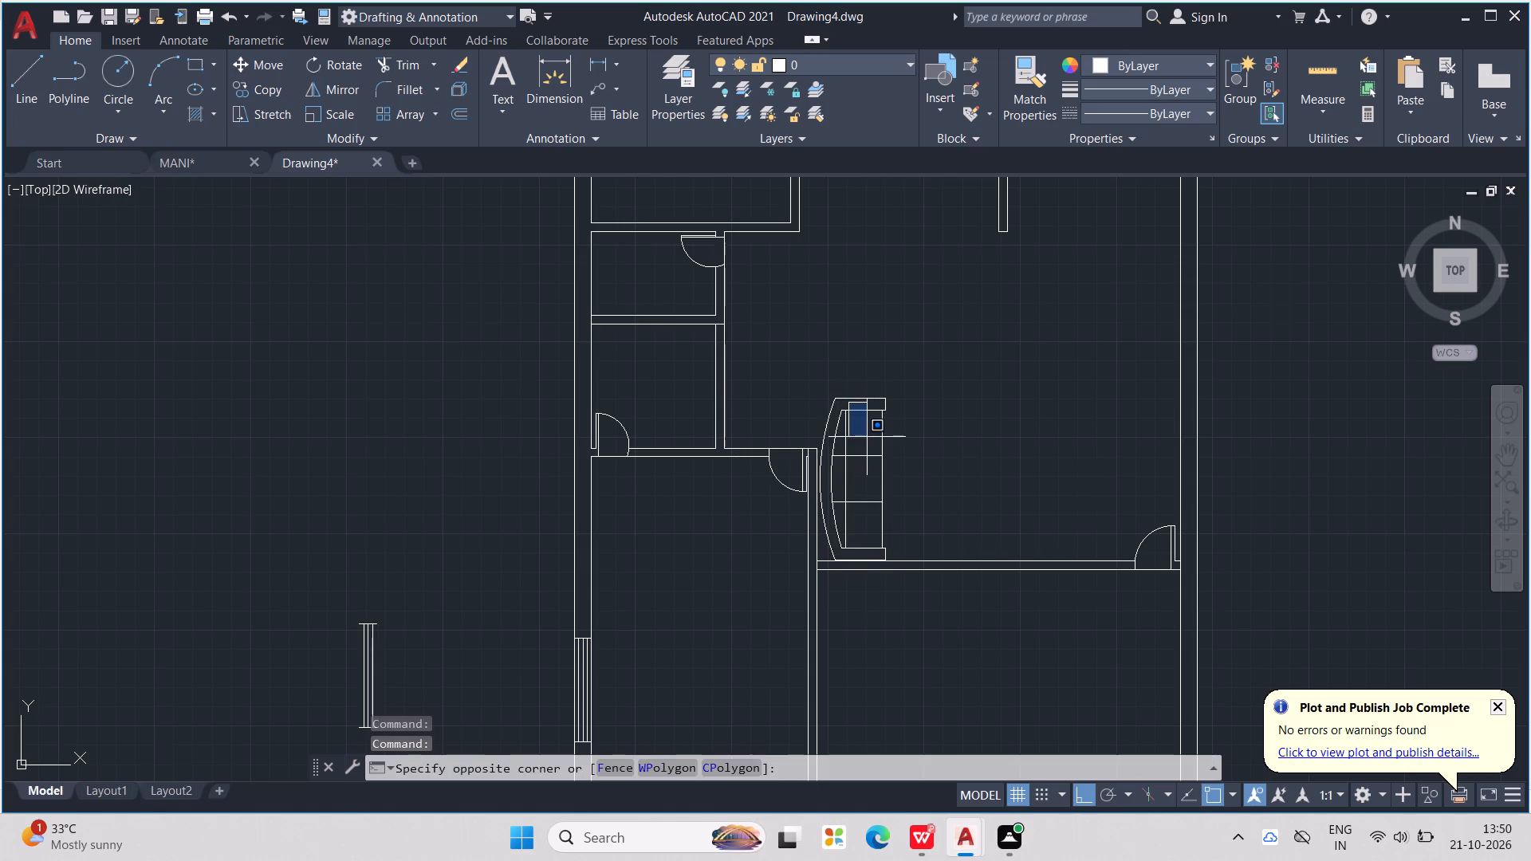
pyautogui.click(867, 438)
pyautogui.click(880, 460)
pyautogui.hotkey('ctrl', 'c')
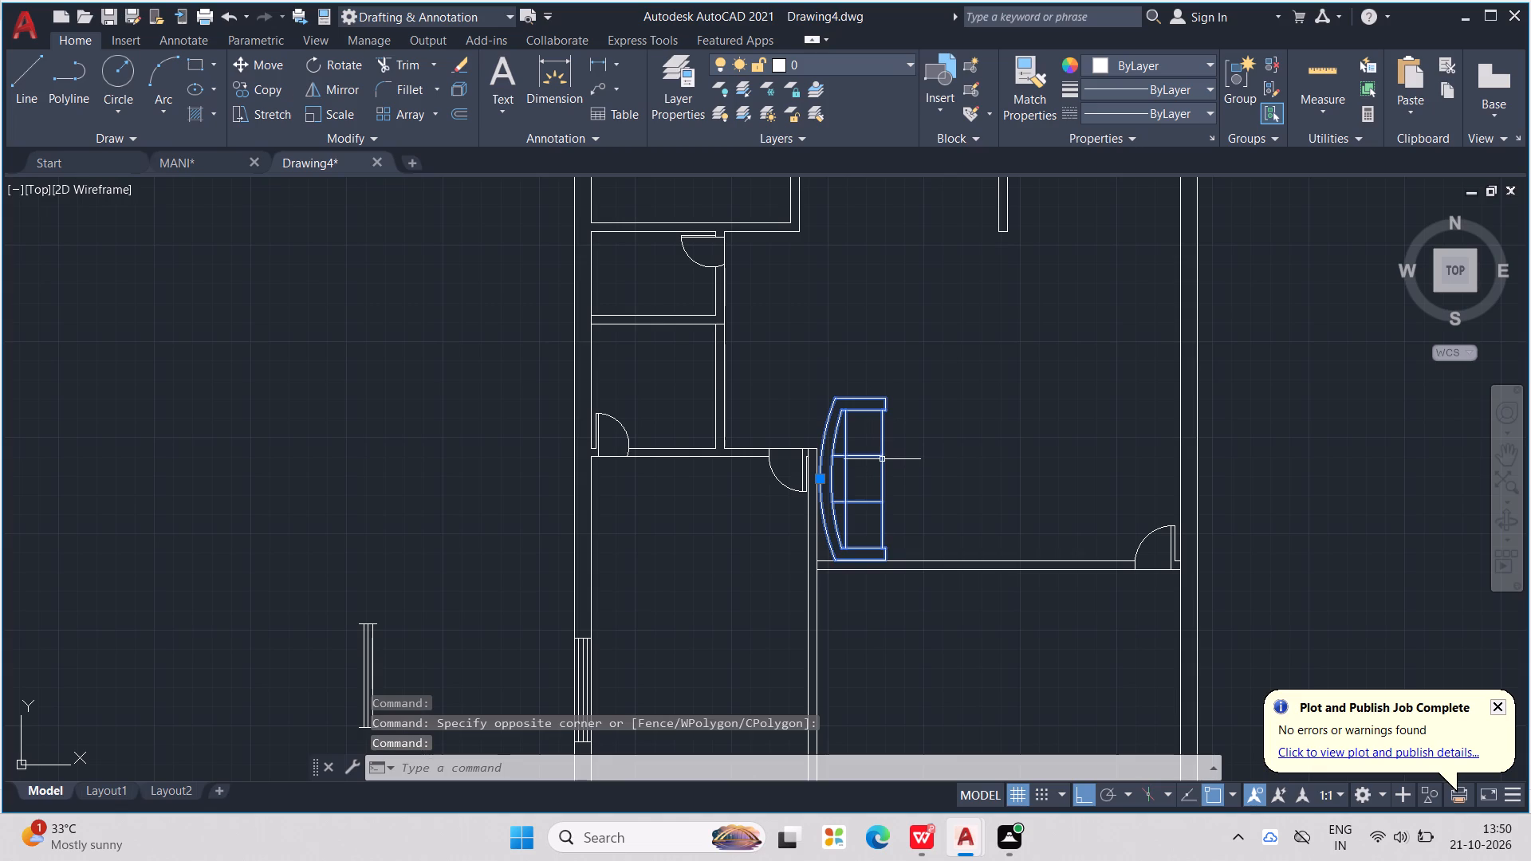
pyautogui.hotkey('ctrl', 'v')
pyautogui.click(1004, 425)
# Rotate the pasted sofa 90° counterclockwise so its curved back faces the bottom of the plan.
pyautogui.click(1026, 403)
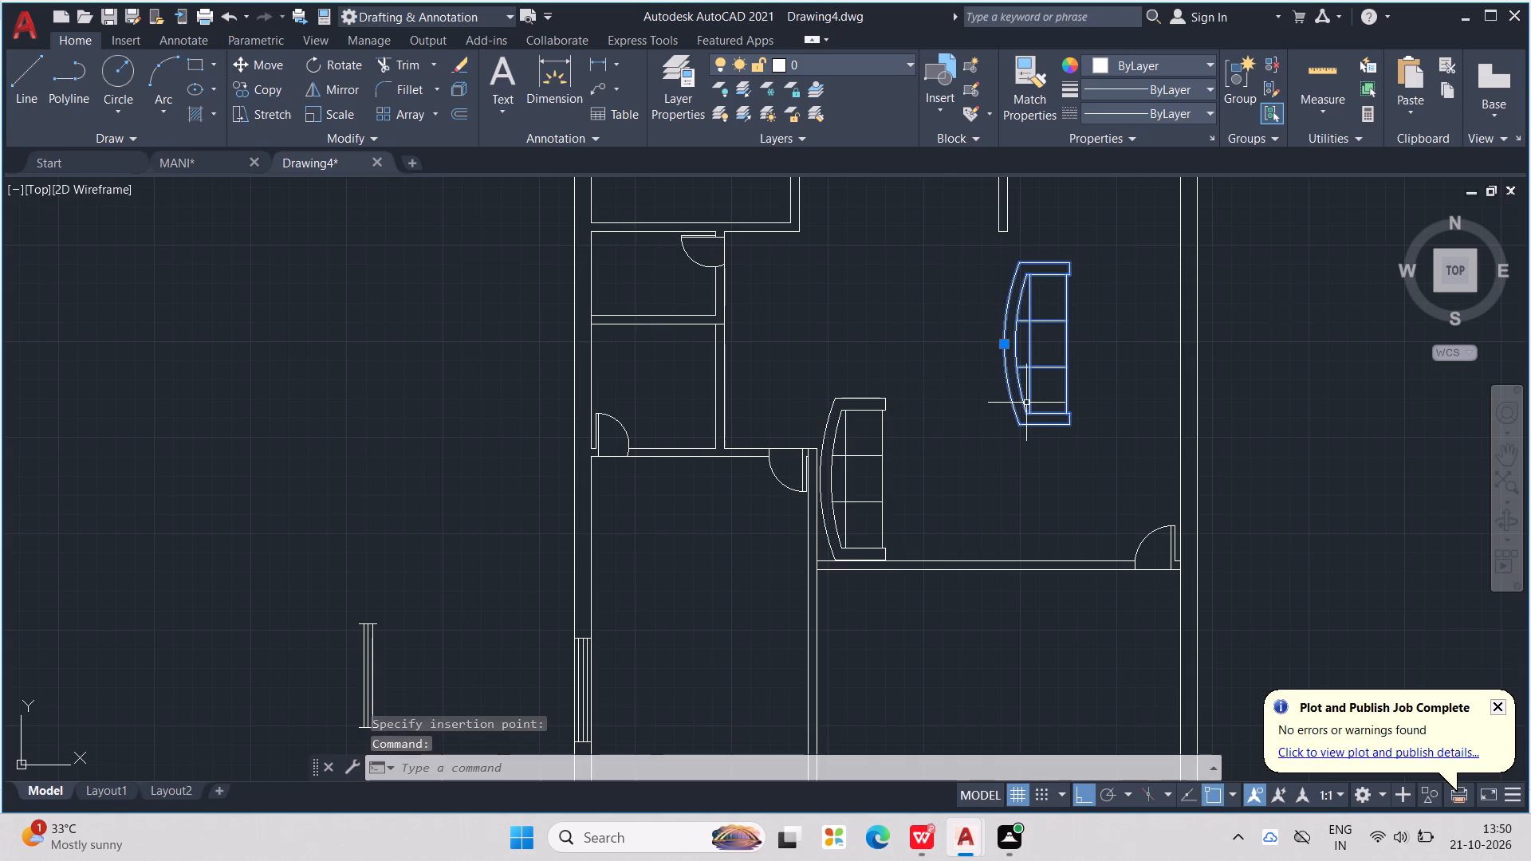
pyautogui.press('r')
pyautogui.press('o')
pyautogui.press('Return')
pyautogui.click(1047, 407)
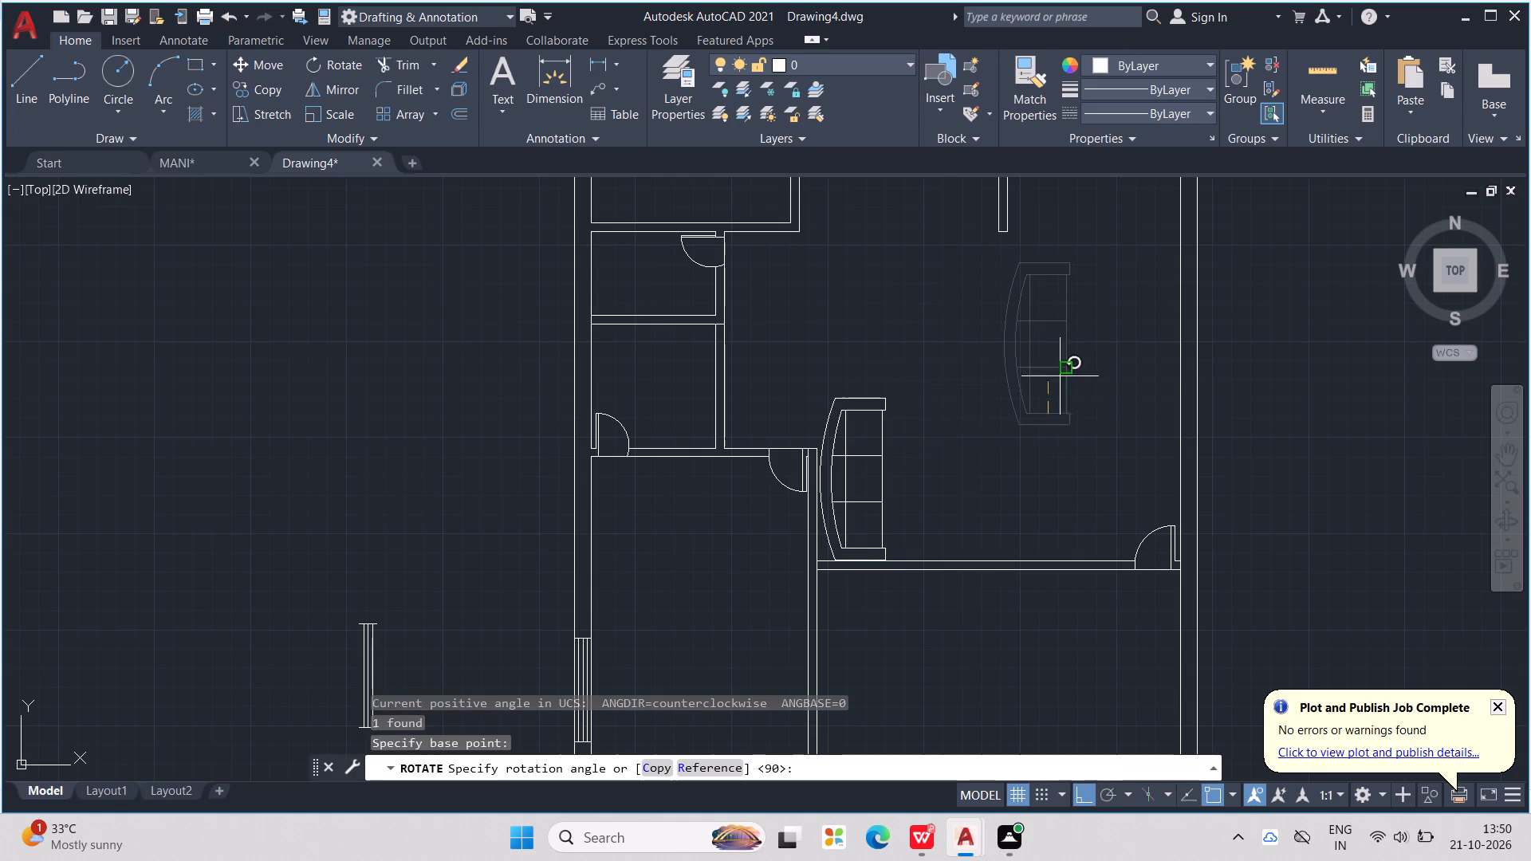
pyautogui.click(1039, 279)
pyautogui.click(1050, 421)
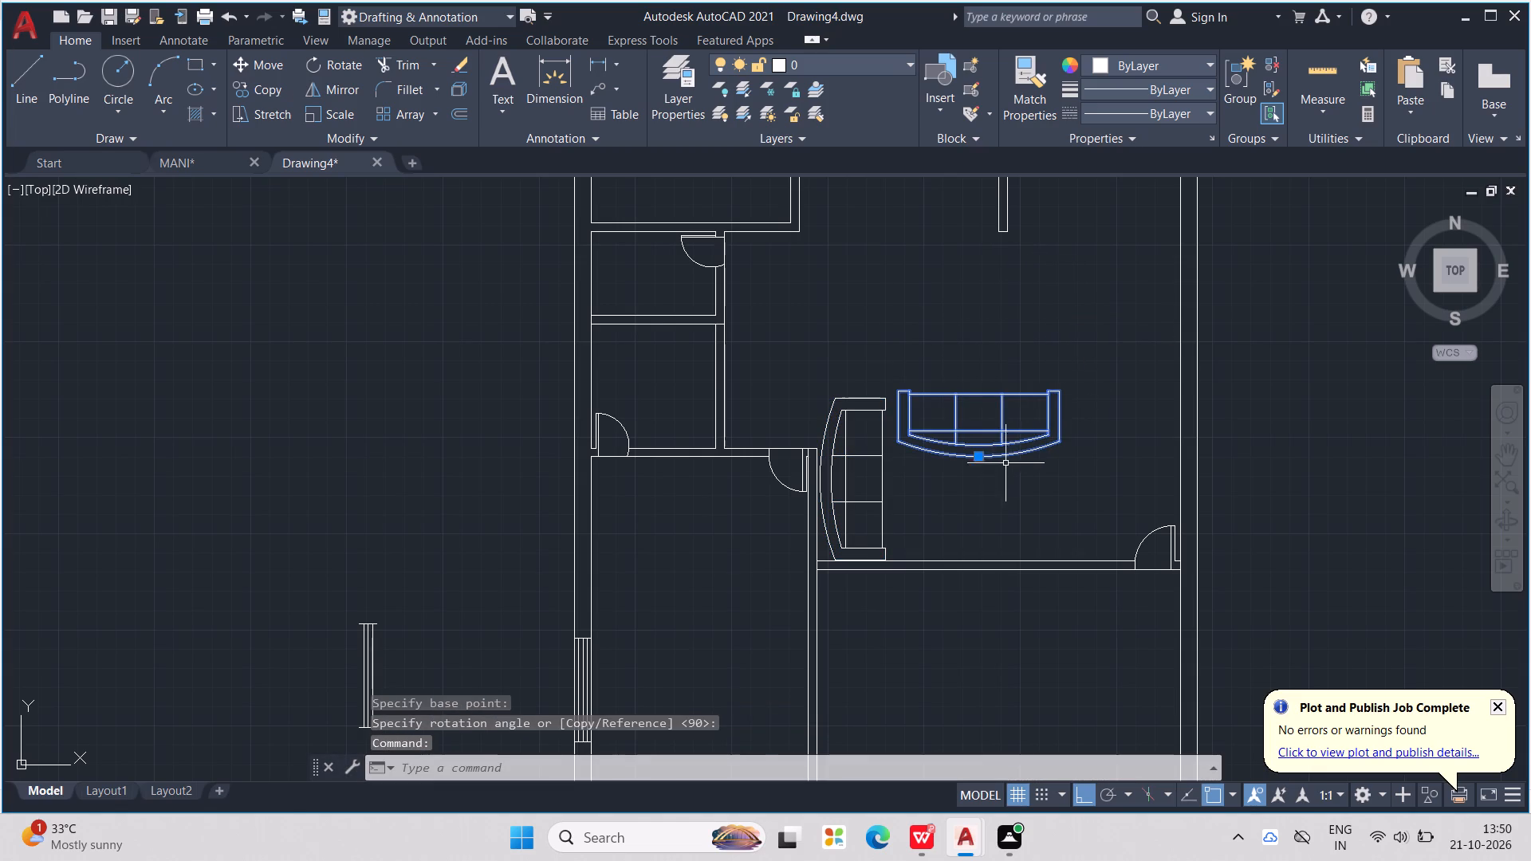
# Move the rotated sofa copy straight down against the partition above the lower-right room.
pyautogui.moveTo(983, 458); pyautogui.dragTo(983, 466)
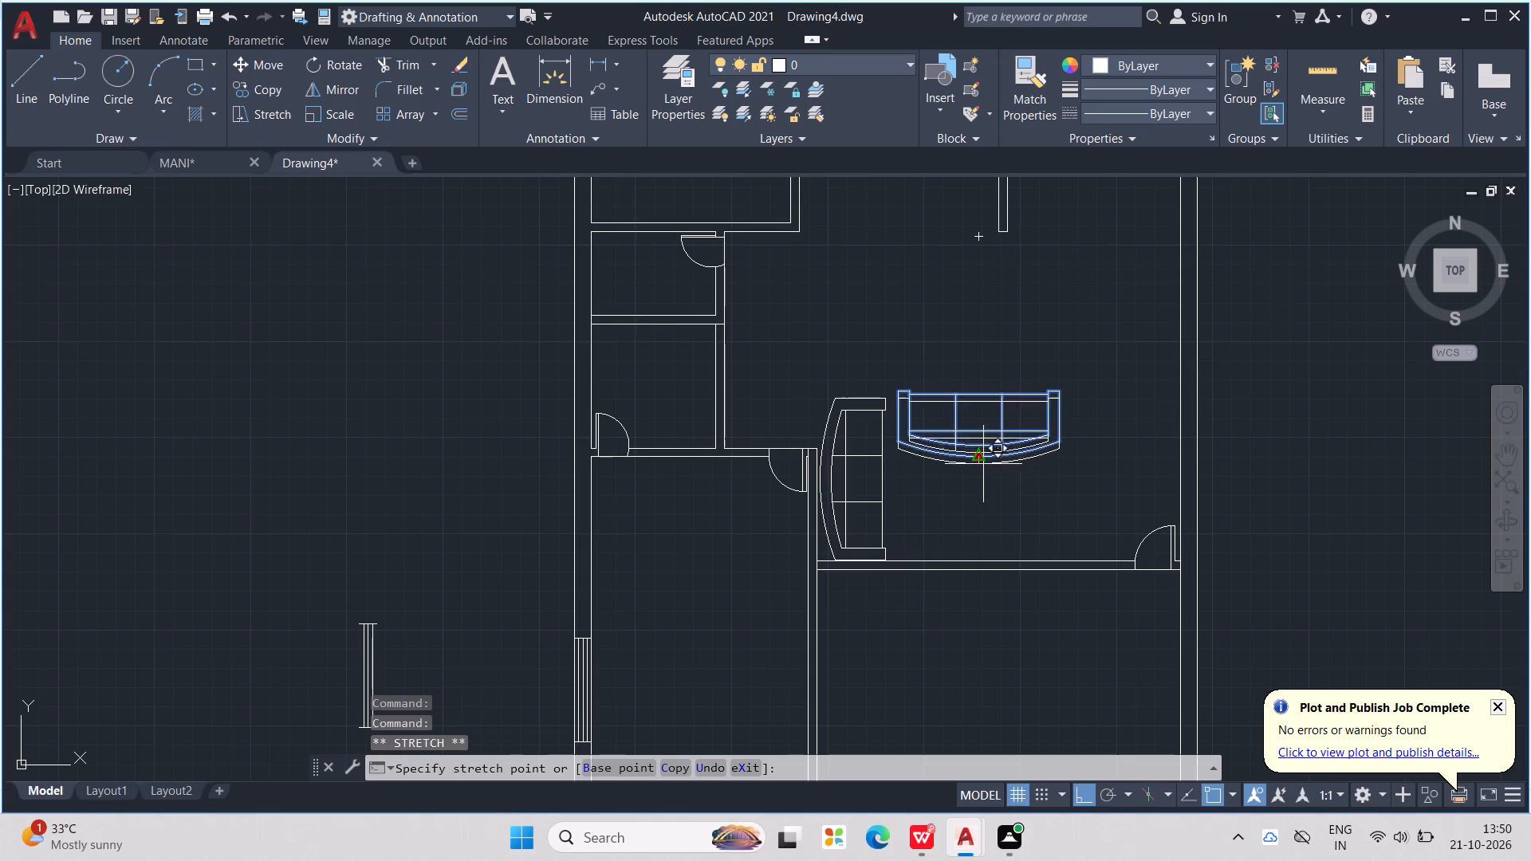
pyautogui.moveTo(983, 466); pyautogui.dragTo(971, 561)
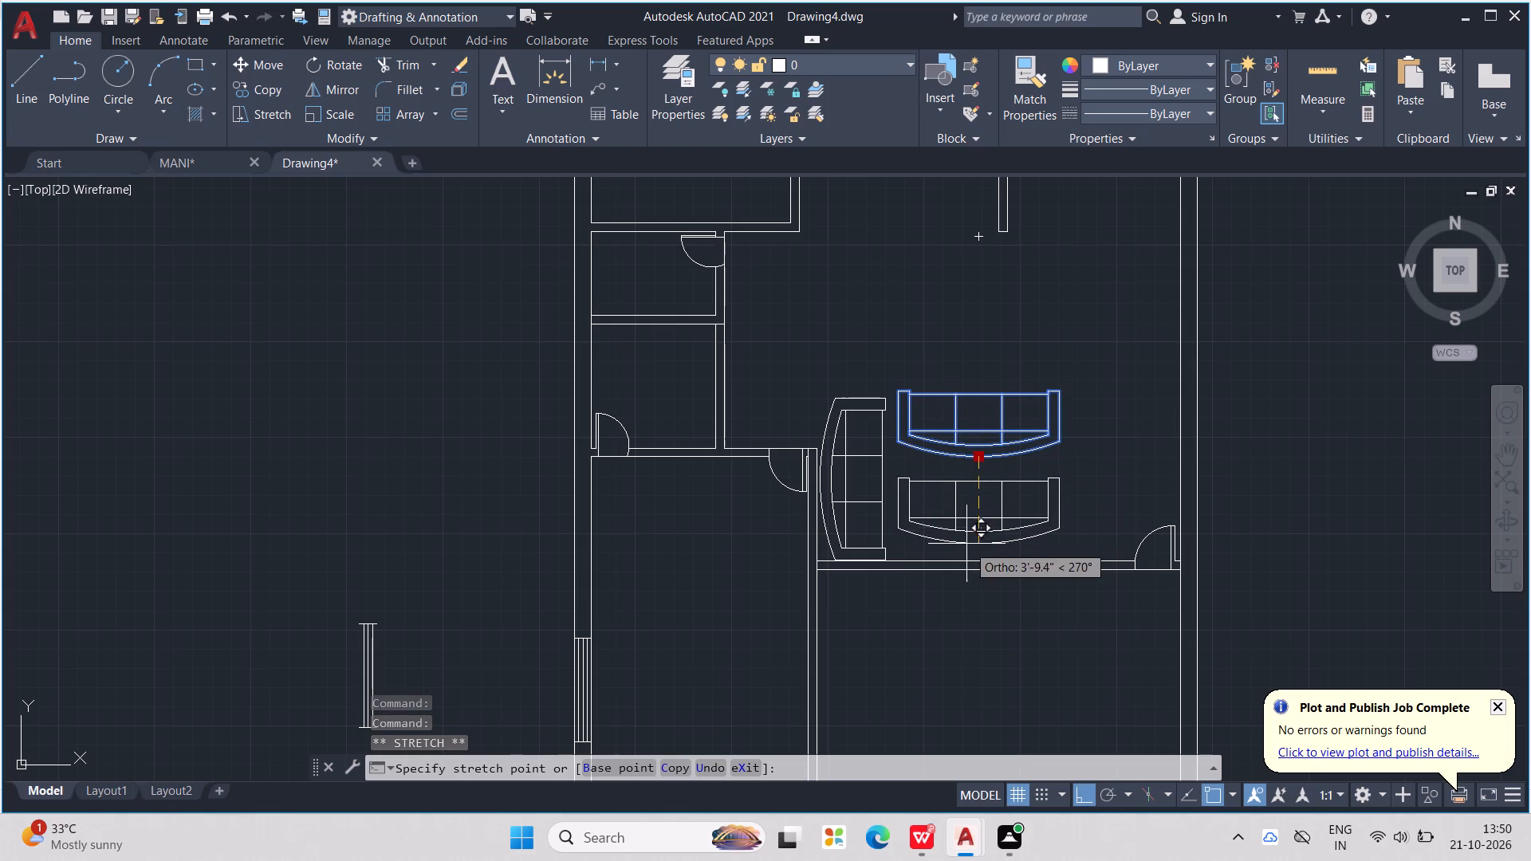
pyautogui.click(966, 560)
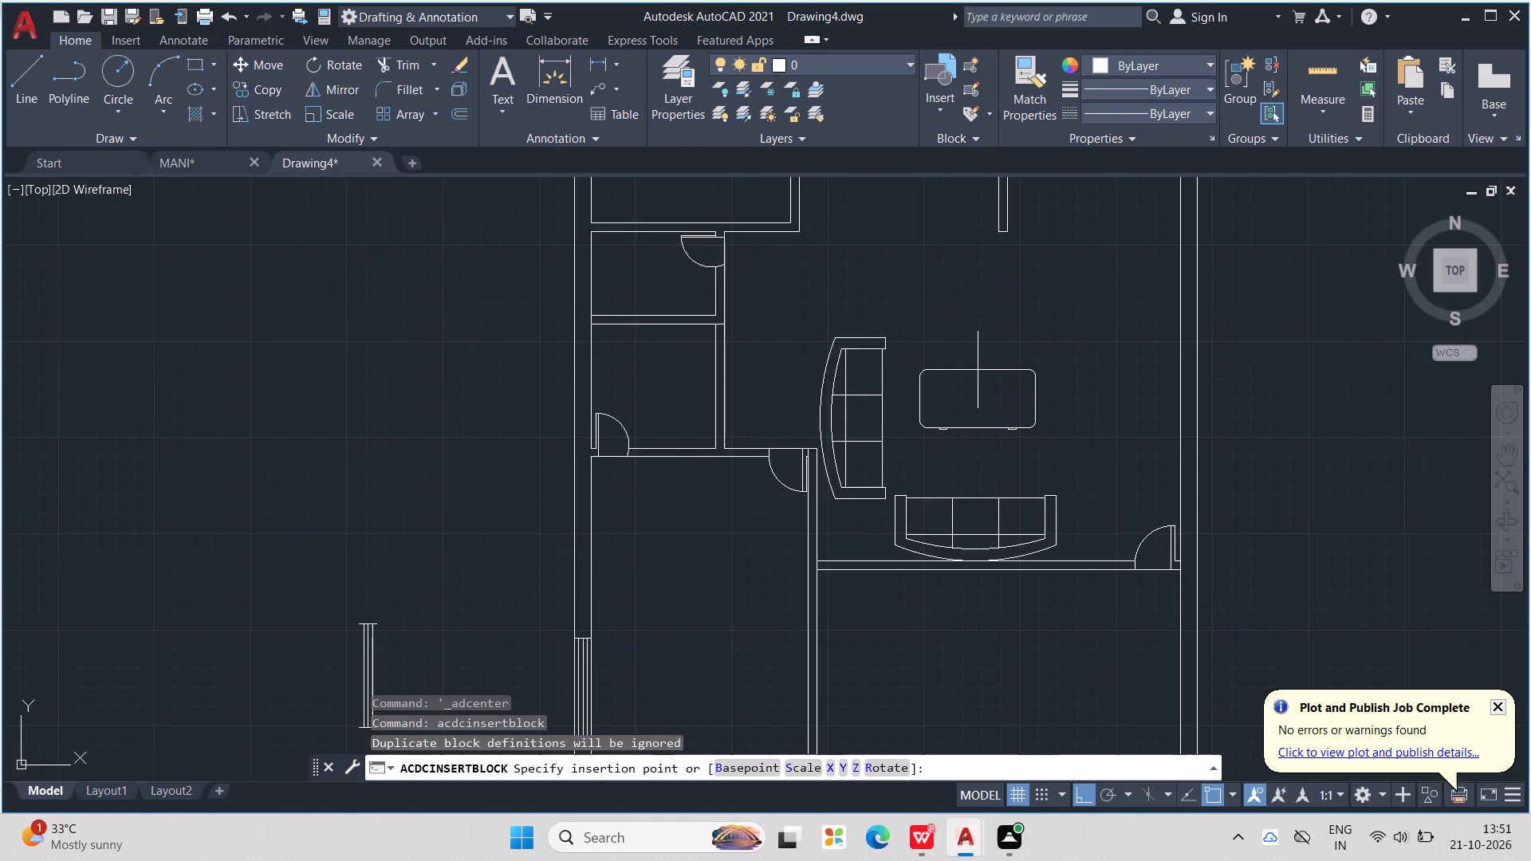
# Place the Desk - 30 x 60 in. block in the hall in front of the two sofas as a centre table.
pyautogui.click(967, 386)
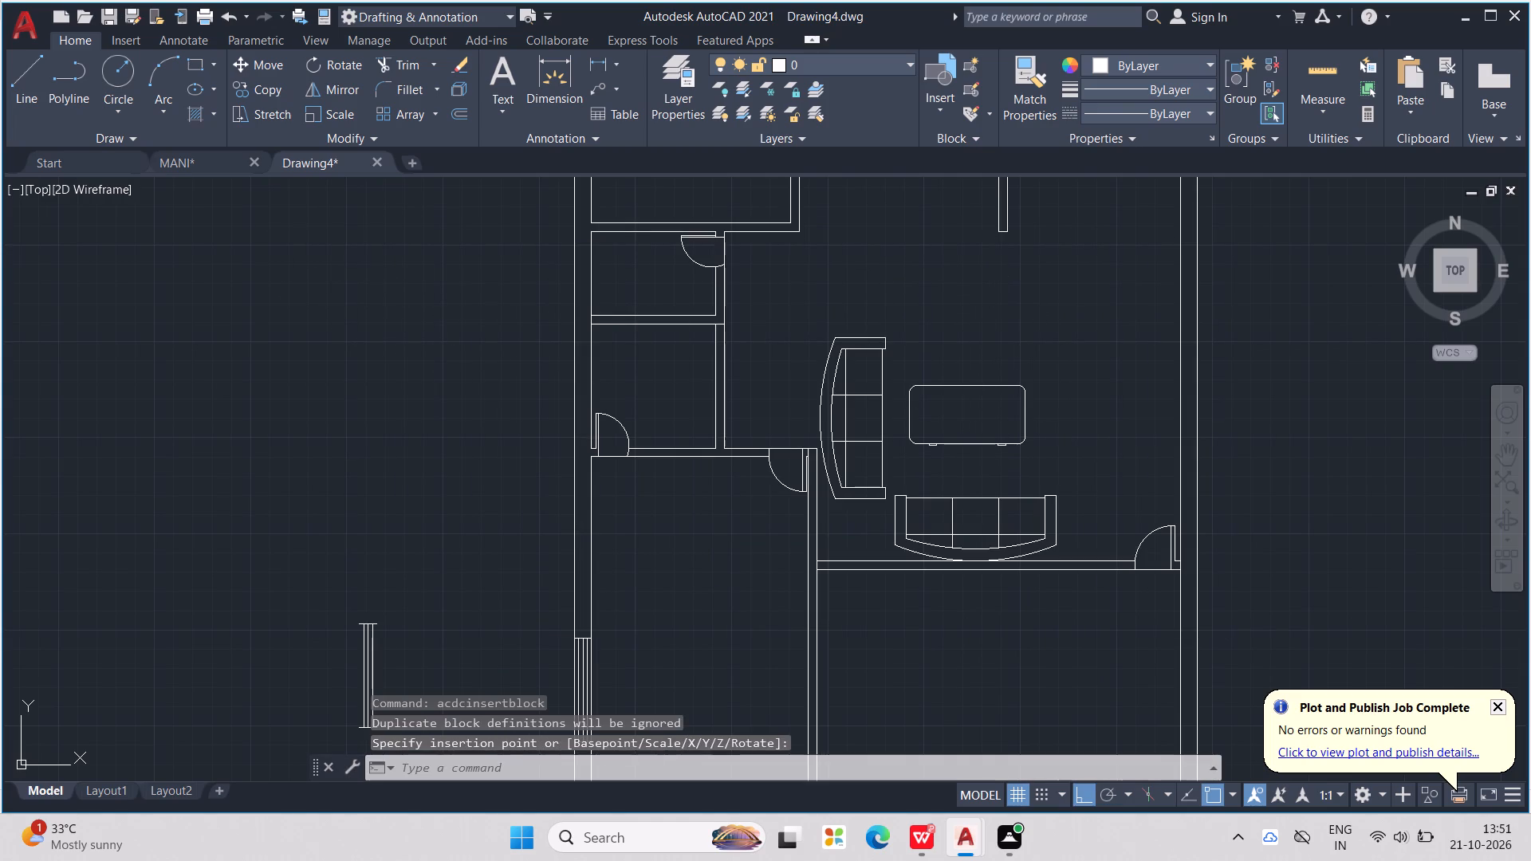
pyautogui.scroll(-1, 969, 388)
pyautogui.moveTo(969, 388); pyautogui.dragTo(912, 460, button='middle')
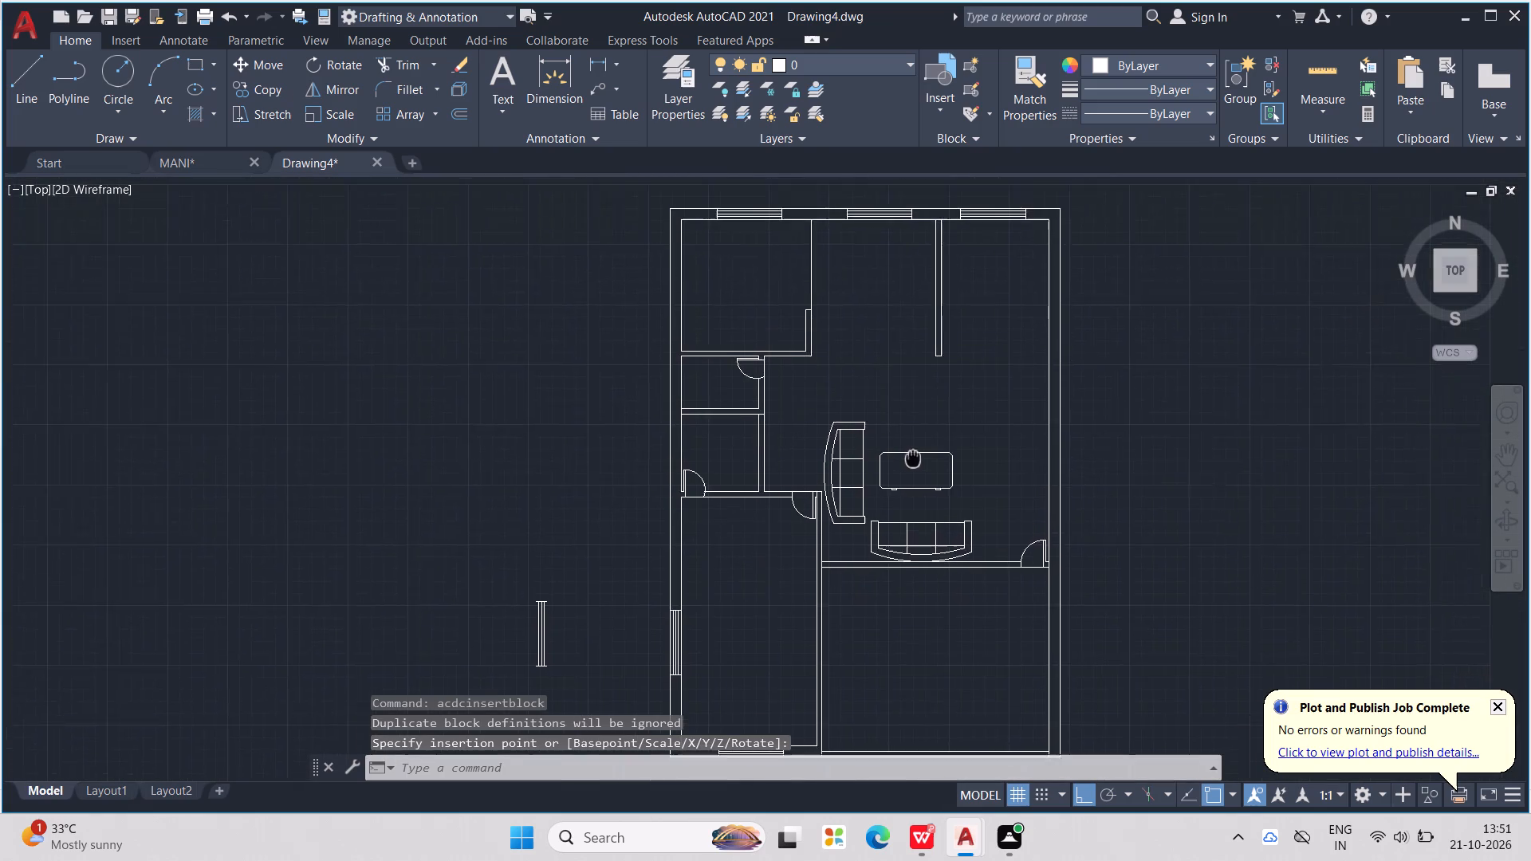
pyautogui.moveTo(912, 460); pyautogui.dragTo(895, 482, button='middle')
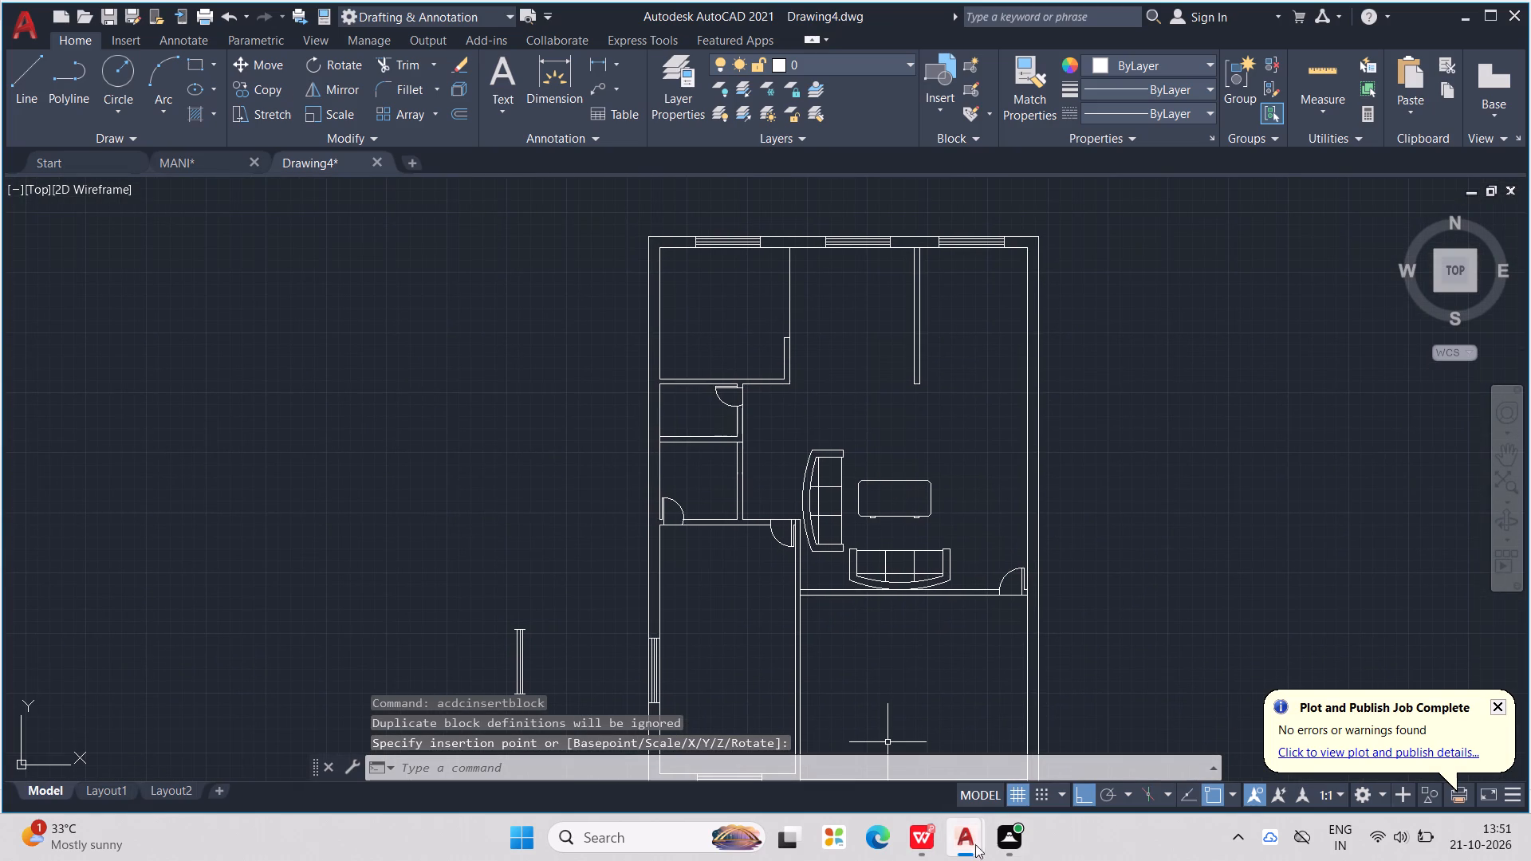
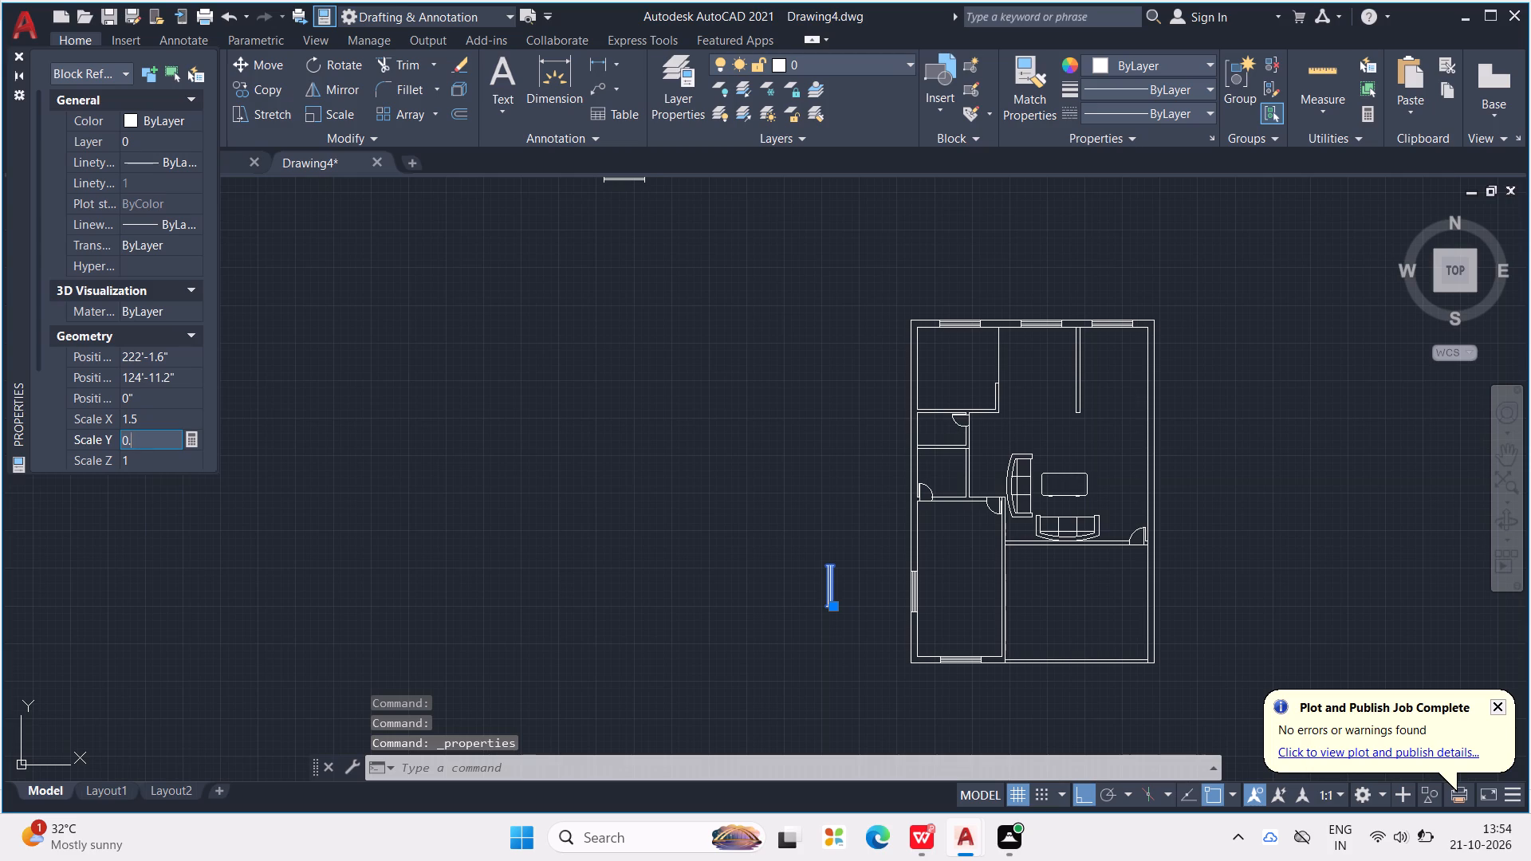
# Set the Y scale of the loose window block beside the plan to 0.75.
pyautogui.write('75')
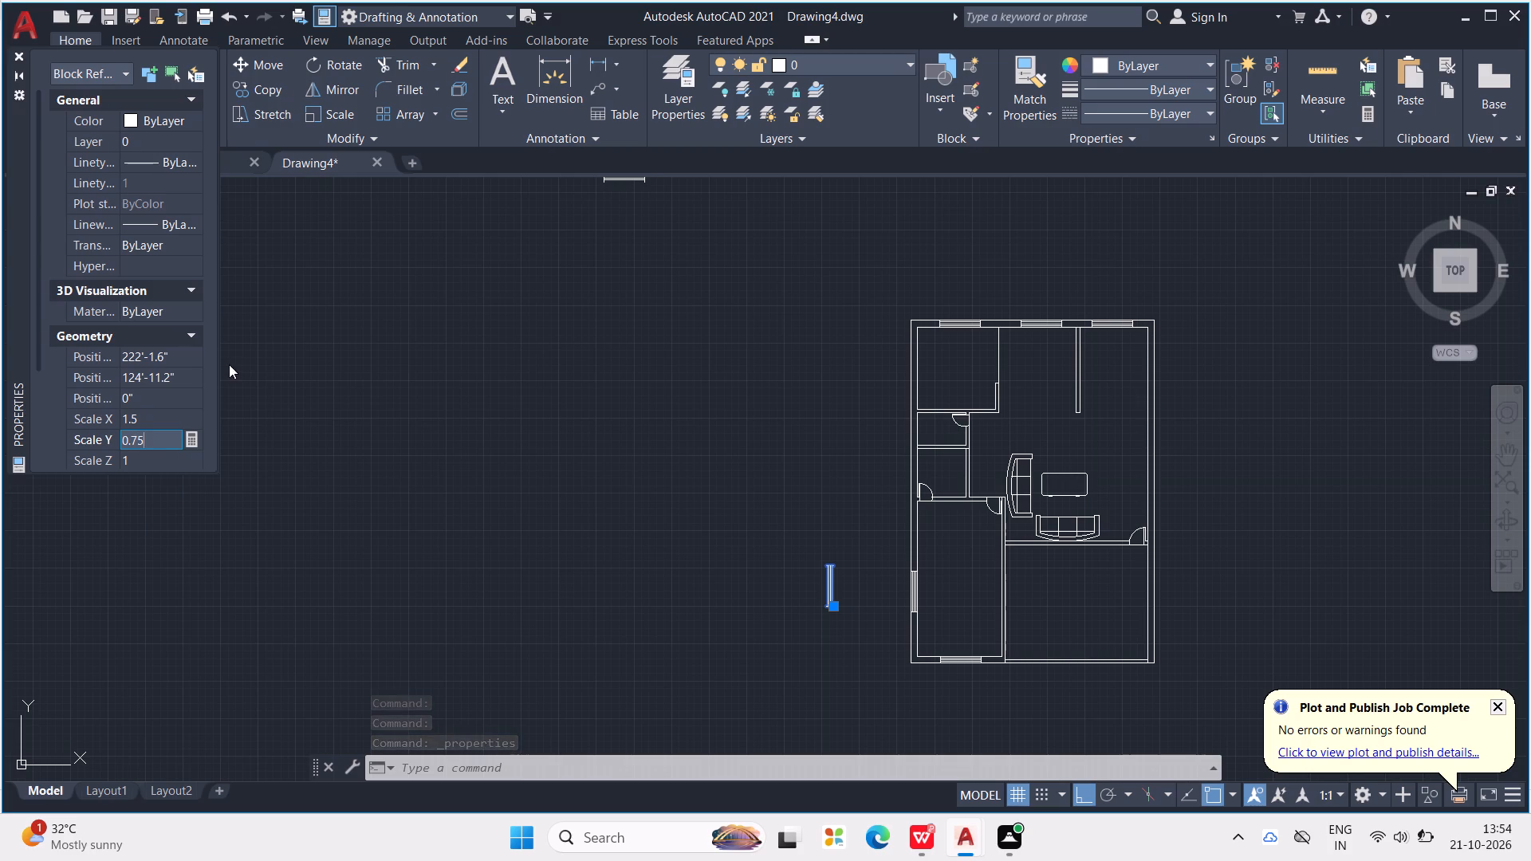
pyautogui.click(242, 370)
pyautogui.press('Escape')
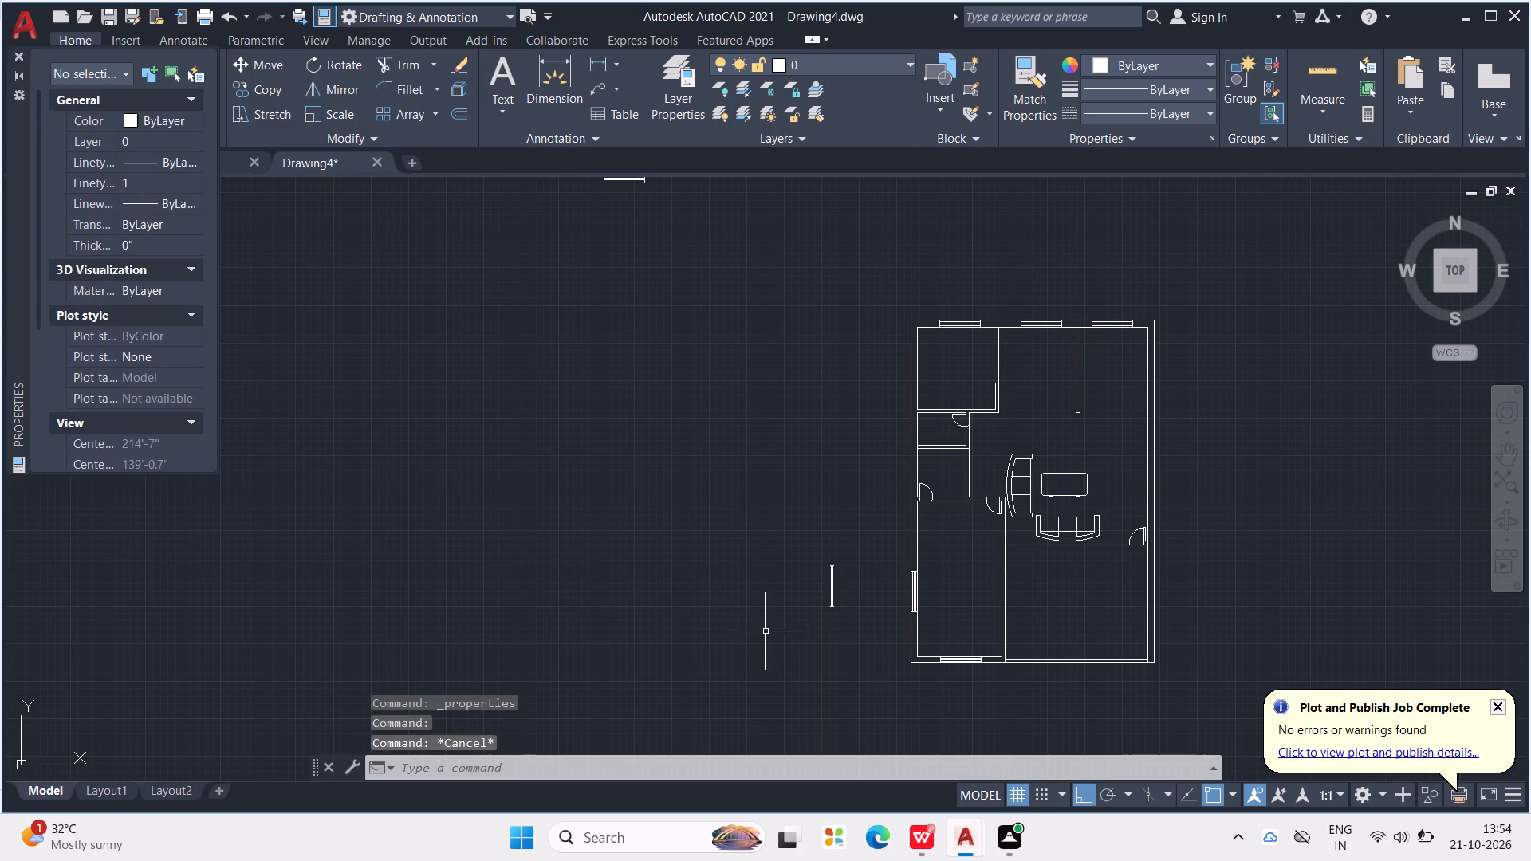
# Rotate the loose window block 90° counterclockwise about its upper end so it lies horizontal.
pyautogui.moveTo(747, 537); pyautogui.dragTo(842, 702)
pyautogui.moveTo(774, 620); pyautogui.dragTo(845, 502)
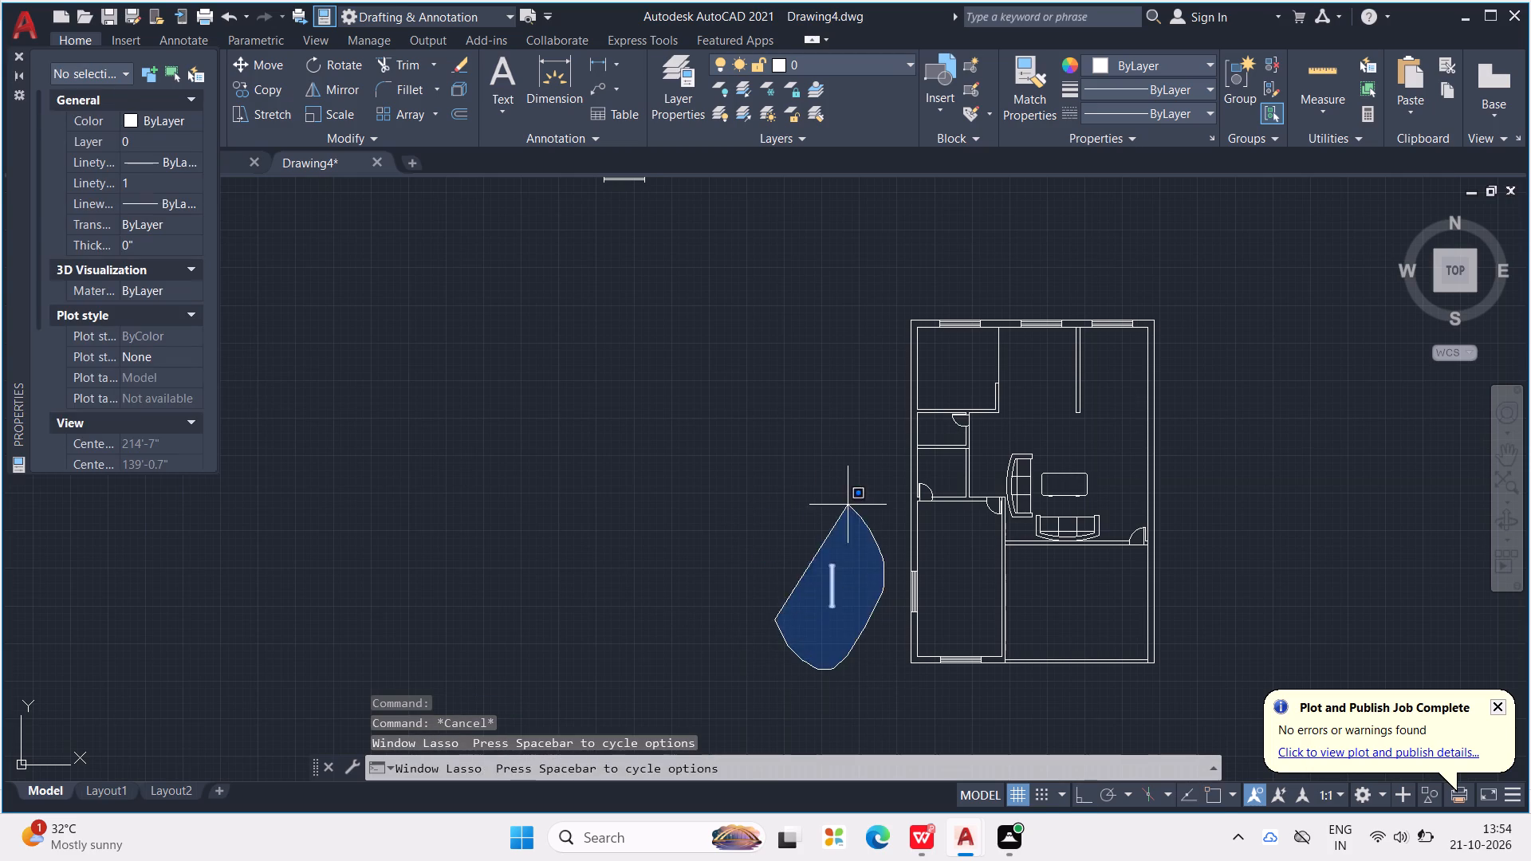
pyautogui.moveTo(845, 502); pyautogui.dragTo(765, 484)
pyautogui.press('r')
pyautogui.press('o')
pyautogui.press('Return')
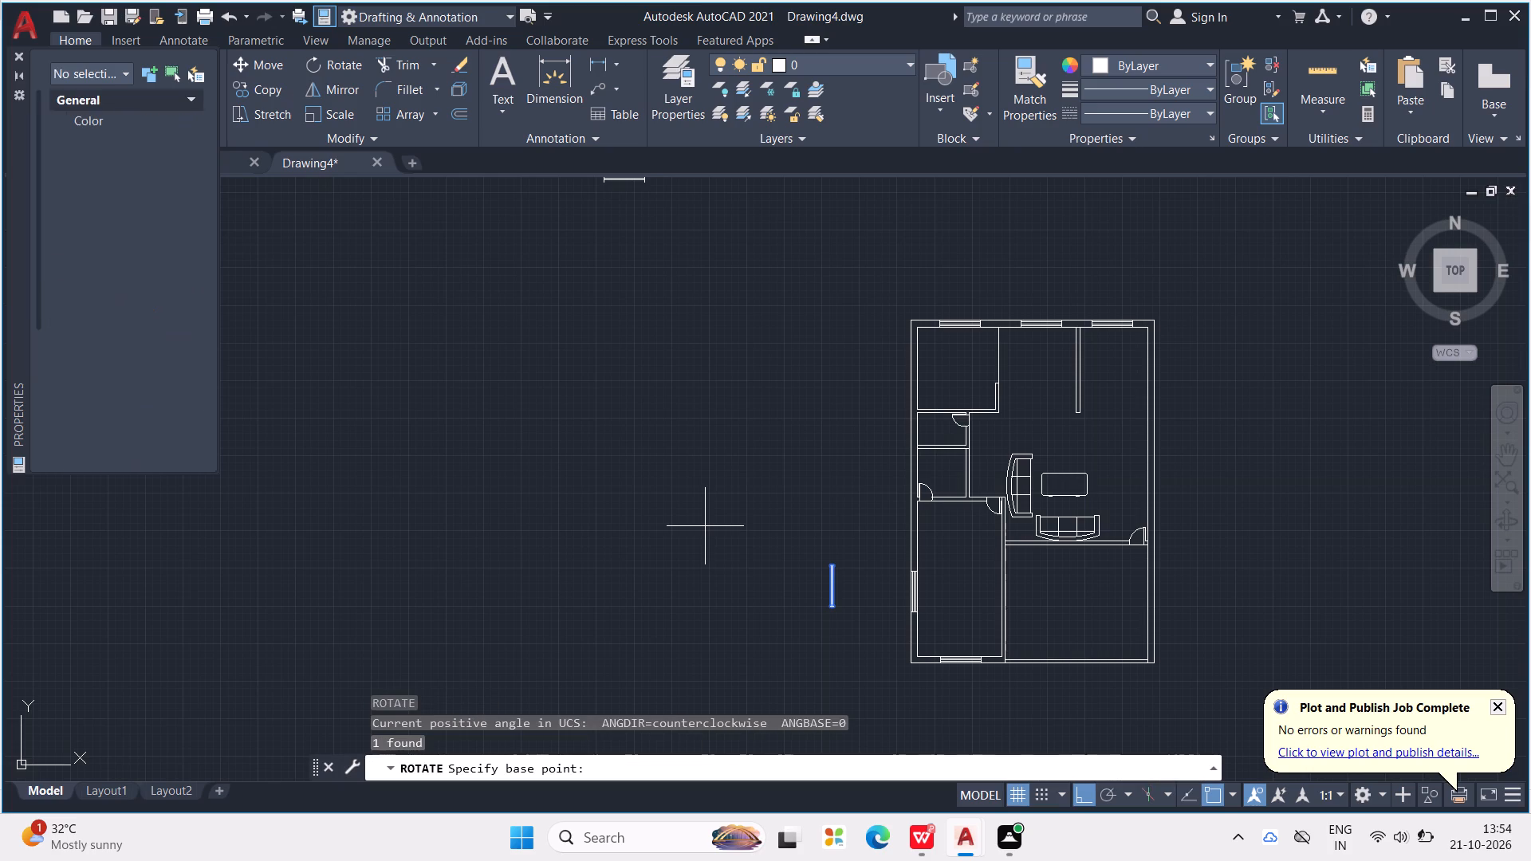
pyautogui.click(830, 571)
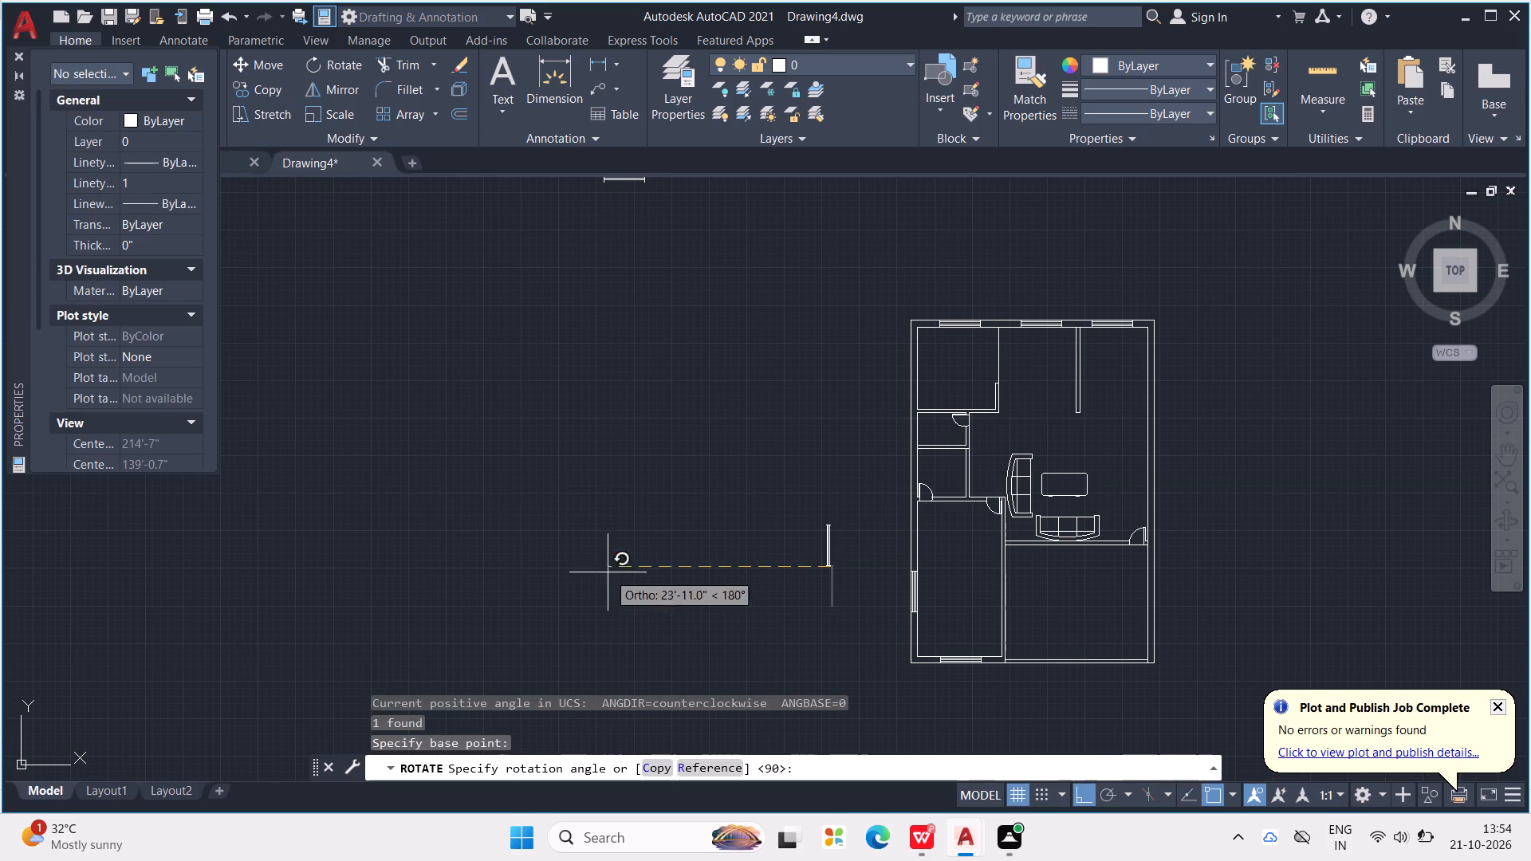
pyautogui.click(862, 372)
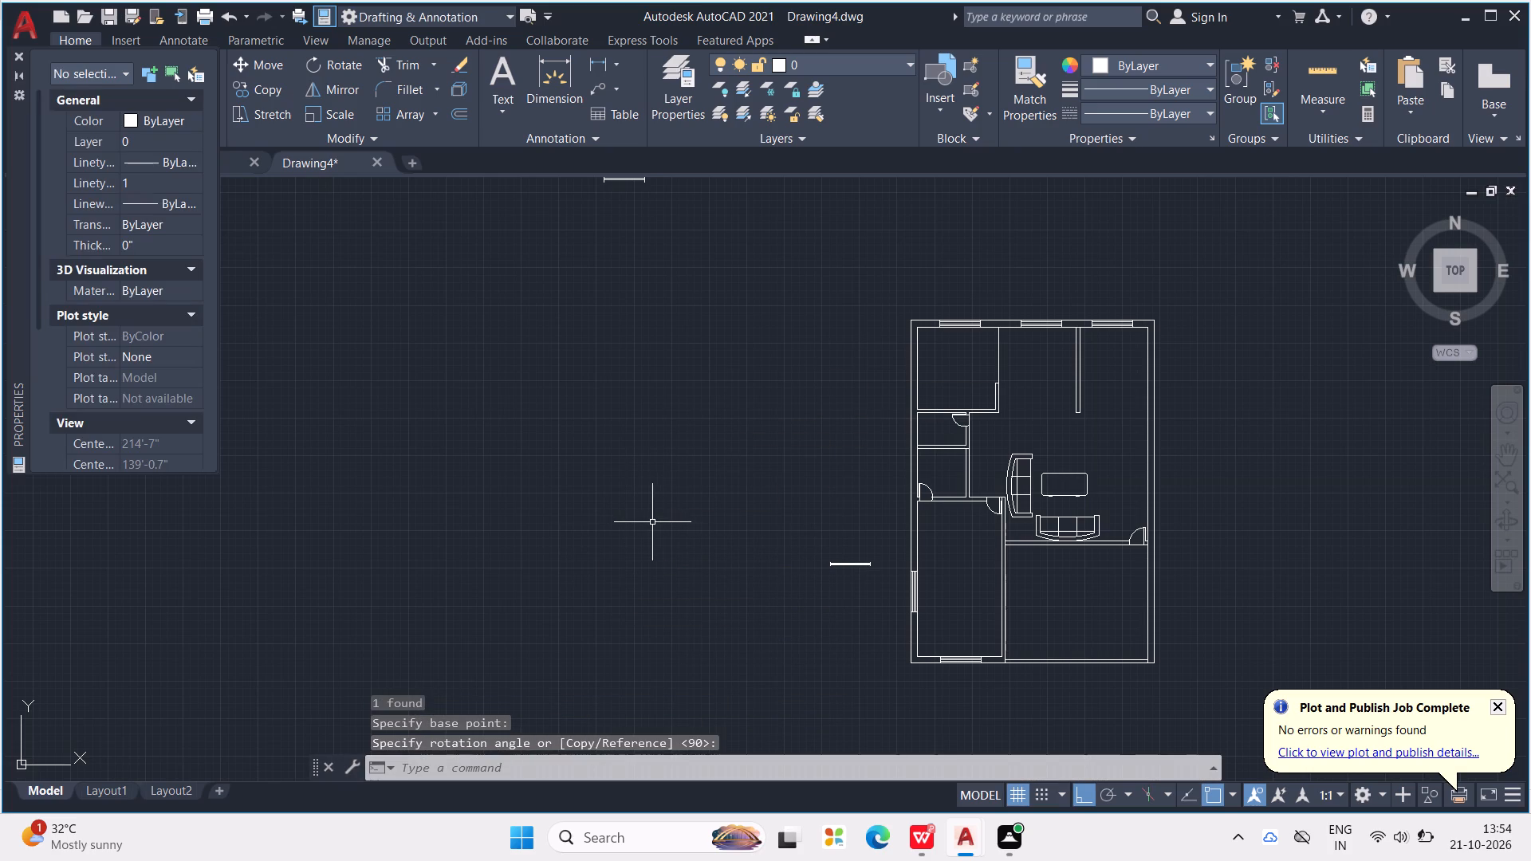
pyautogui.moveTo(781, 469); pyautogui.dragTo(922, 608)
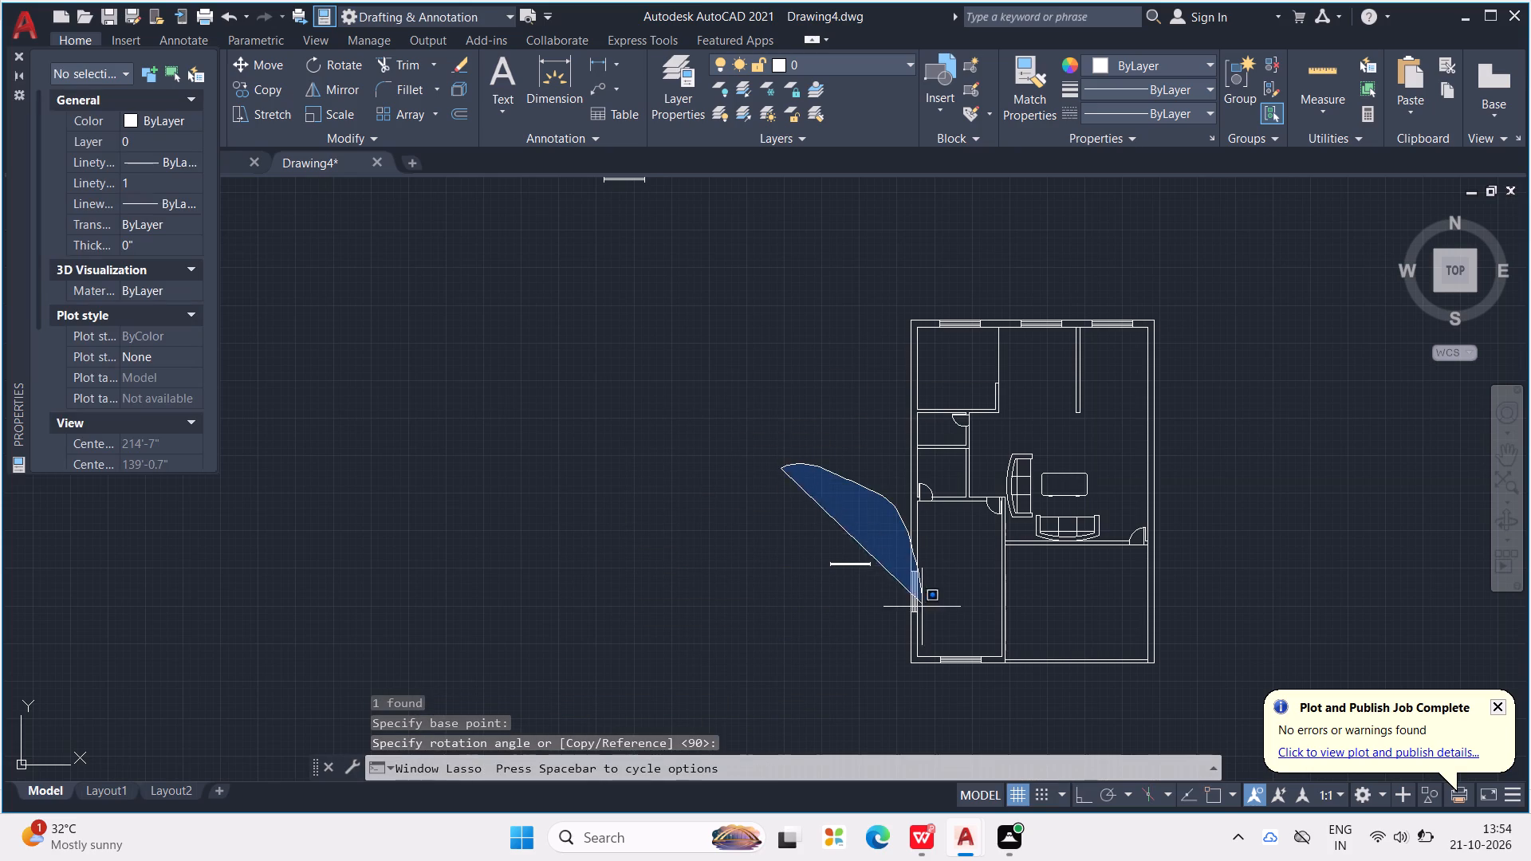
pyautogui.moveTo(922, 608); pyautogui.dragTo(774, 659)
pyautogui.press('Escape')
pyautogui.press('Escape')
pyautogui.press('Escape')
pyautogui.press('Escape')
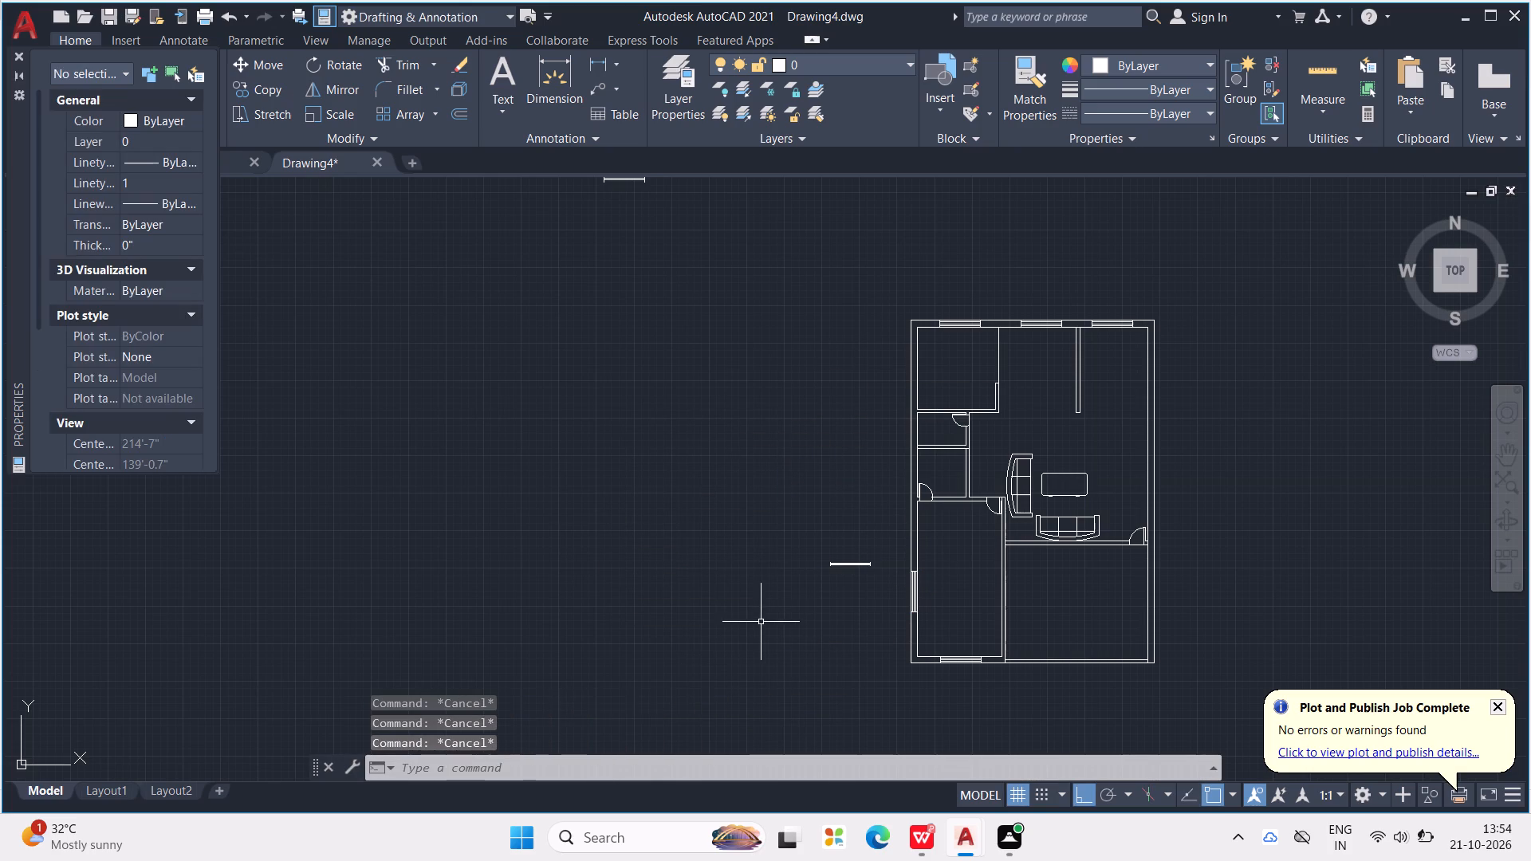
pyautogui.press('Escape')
# Copy the horizontal window block and paste it into the partition above the lower-right room, directly behind the sofa.
pyautogui.scroll(1, 770, 627)
pyautogui.moveTo(735, 548); pyautogui.dragTo(943, 592)
pyautogui.hotkey('ctrl', 'c')
pyautogui.hotkey('ctrl', 'v')
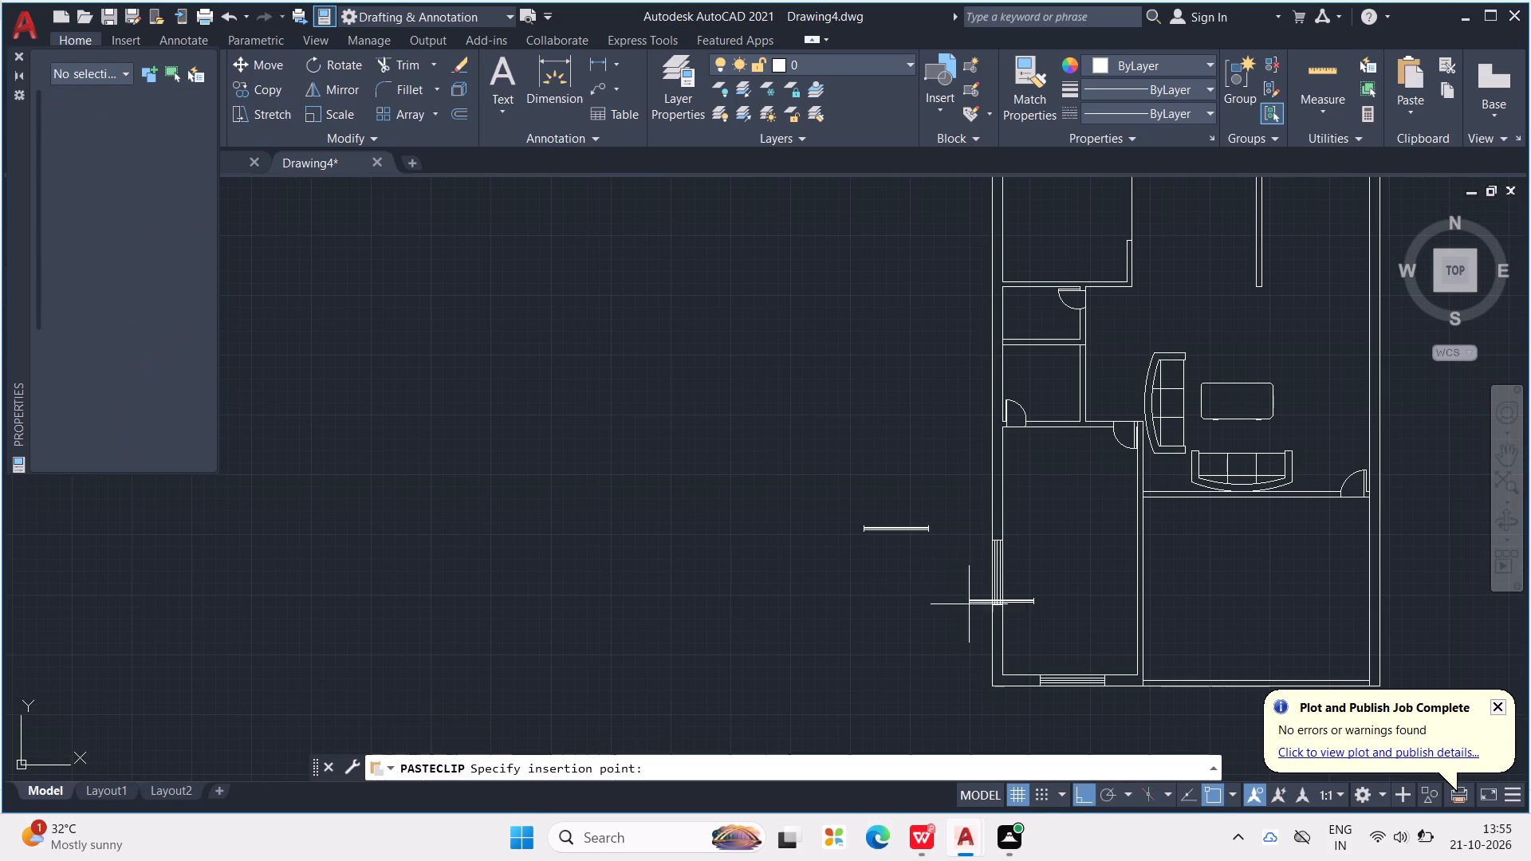
pyautogui.moveTo(987, 613); pyautogui.dragTo(537, 627, button='middle')
pyautogui.scroll(1, 773, 535)
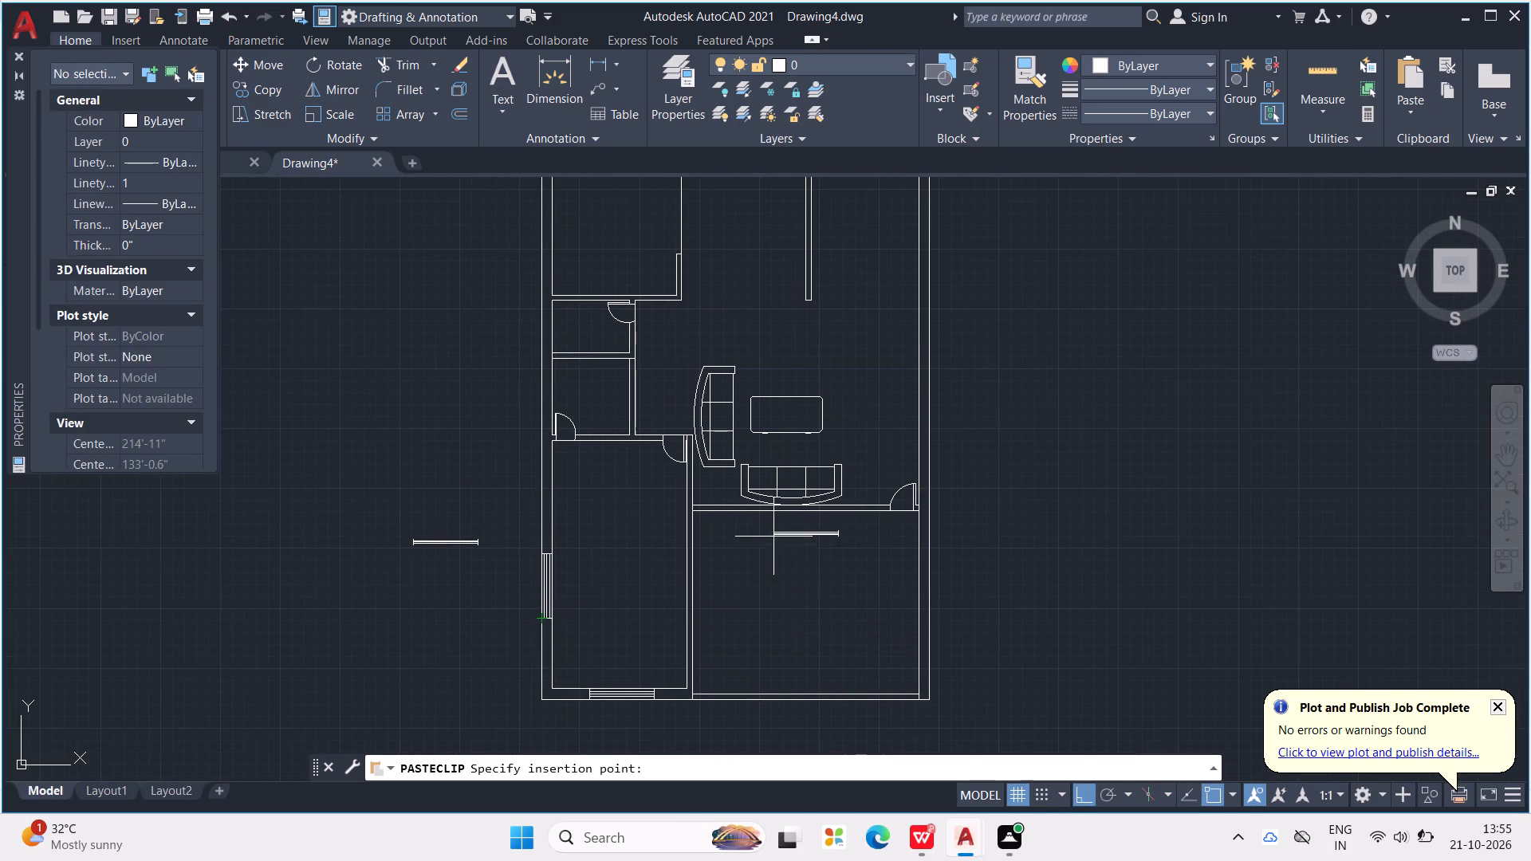
pyautogui.scroll(2, 773, 533)
pyautogui.click(744, 468)
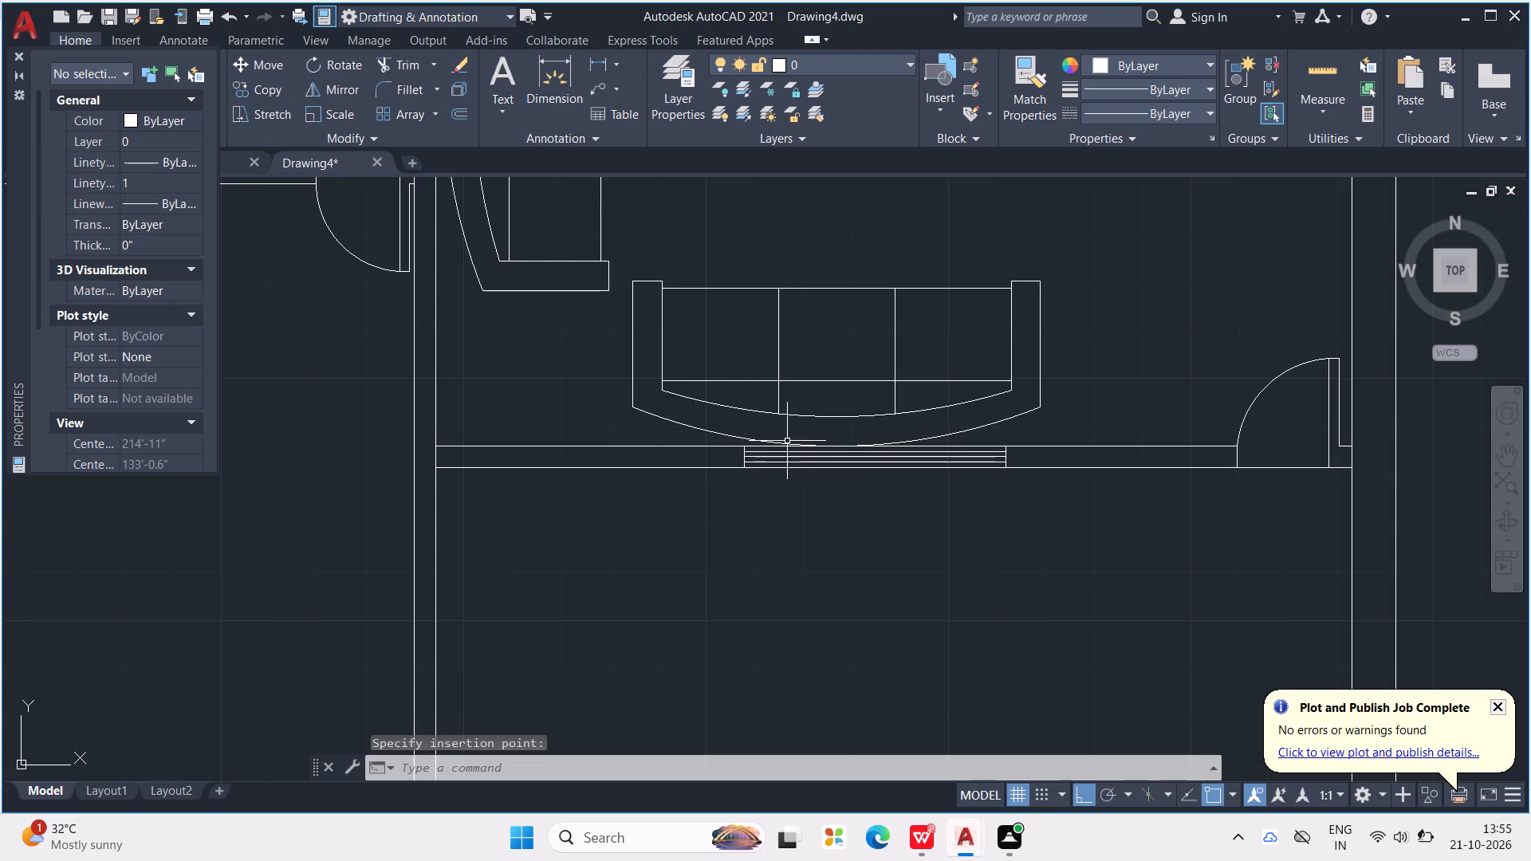
pyautogui.press('Escape')
pyautogui.press('Escape')
pyautogui.press('Escape')
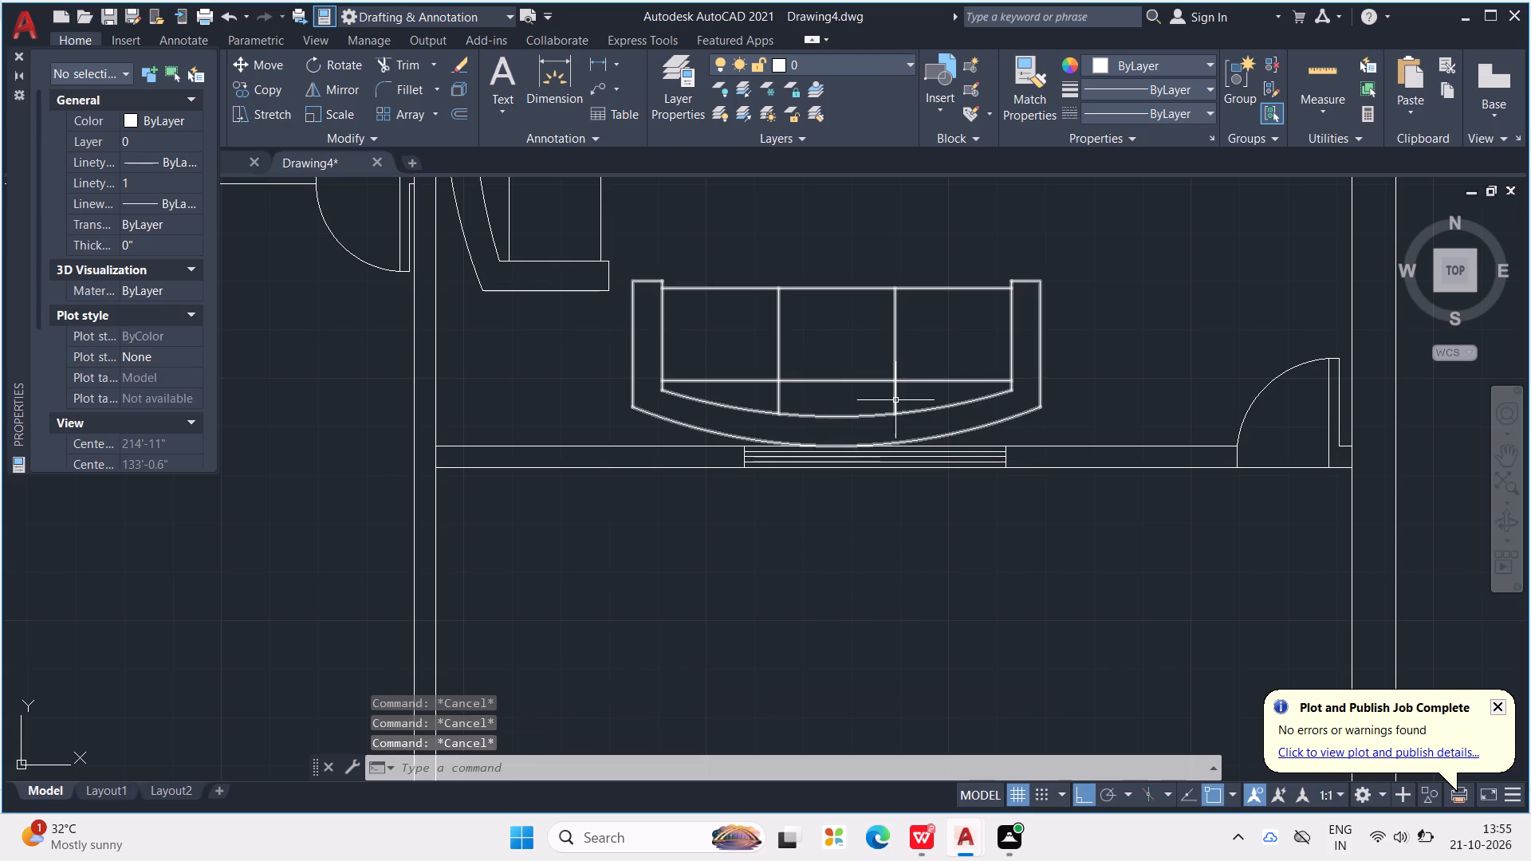
# Shift the sofa beside the new partition window slightly upward, clear of the partition.
pyautogui.click(896, 407)
pyautogui.moveTo(865, 433); pyautogui.dragTo(876, 408)
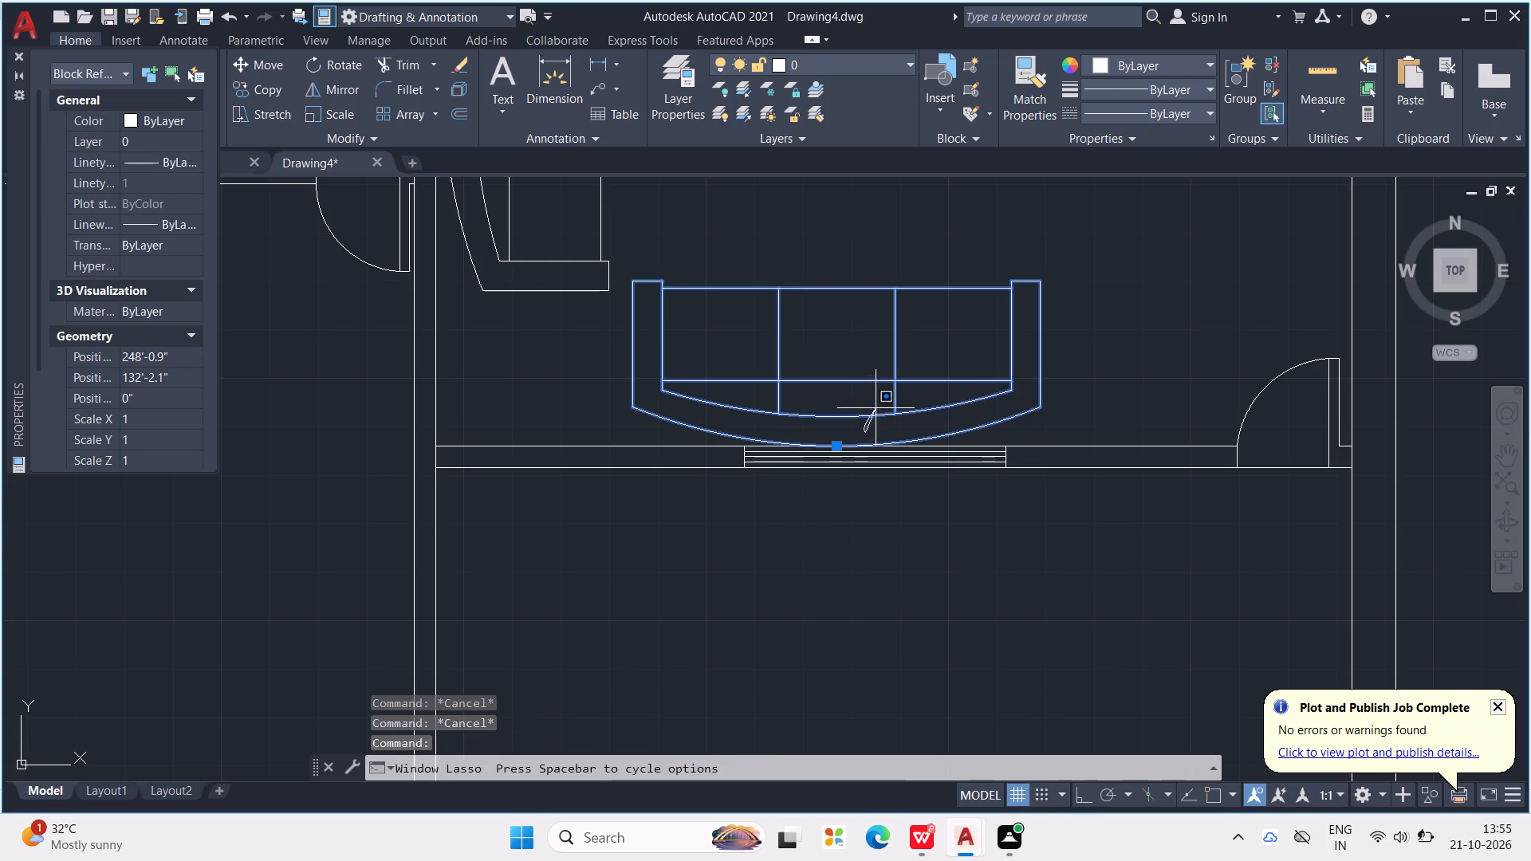
pyautogui.moveTo(876, 408); pyautogui.dragTo(877, 408)
pyautogui.moveTo(801, 417); pyautogui.dragTo(808, 405)
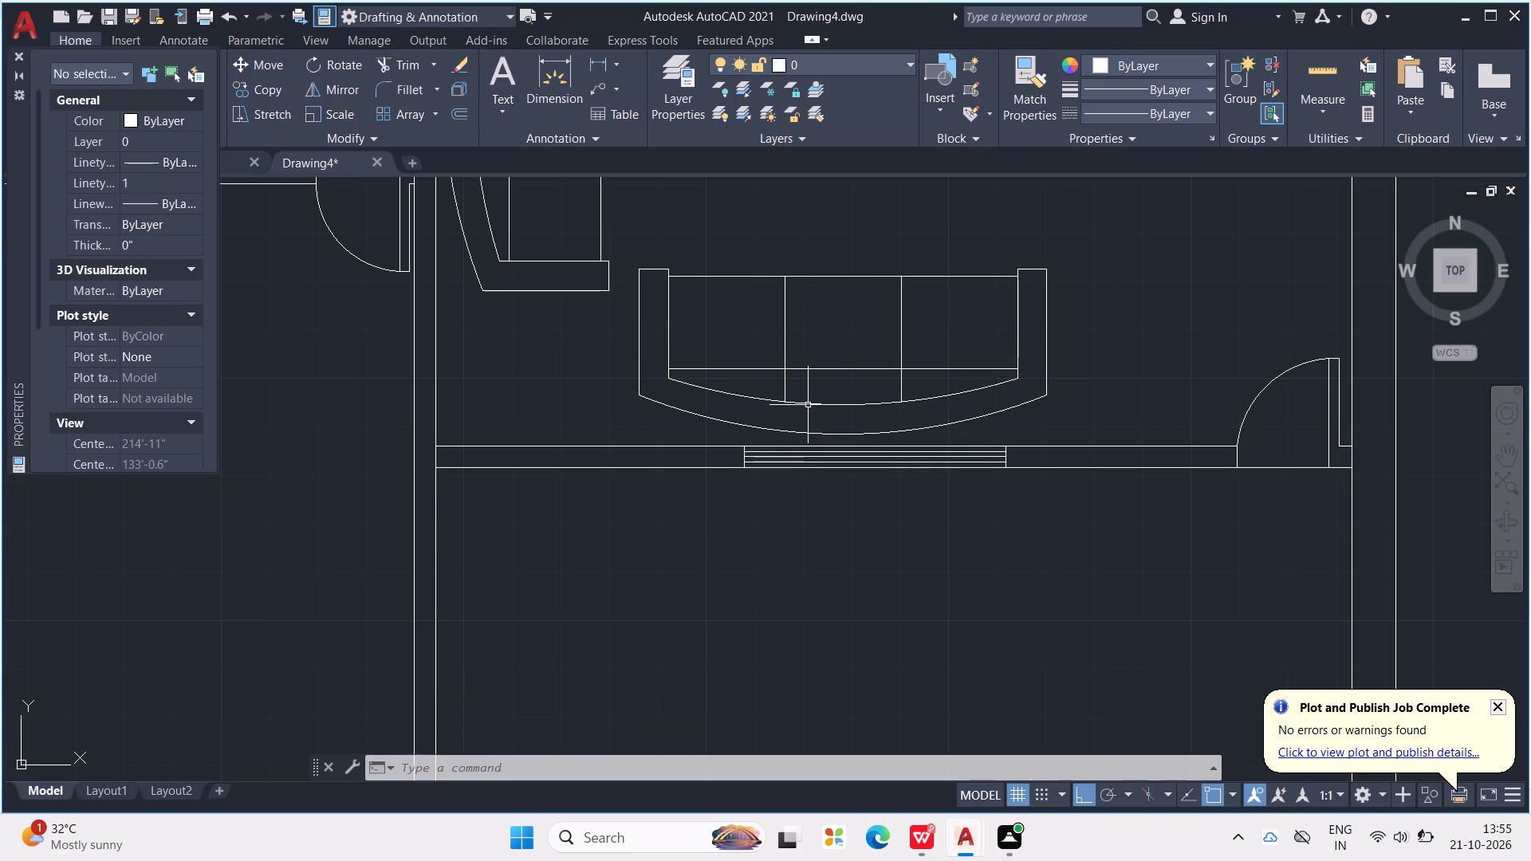
# Draw a horizontal line from the lower end of the upper-right partition to the inner face of the plan's right outer wall.
pyautogui.moveTo(837, 418); pyautogui.dragTo(680, 672, button='middle')
pyautogui.scroll(-2, 700, 656)
pyautogui.scroll(-1, 761, 446)
pyautogui.moveTo(761, 446); pyautogui.dragTo(759, 449, button='middle')
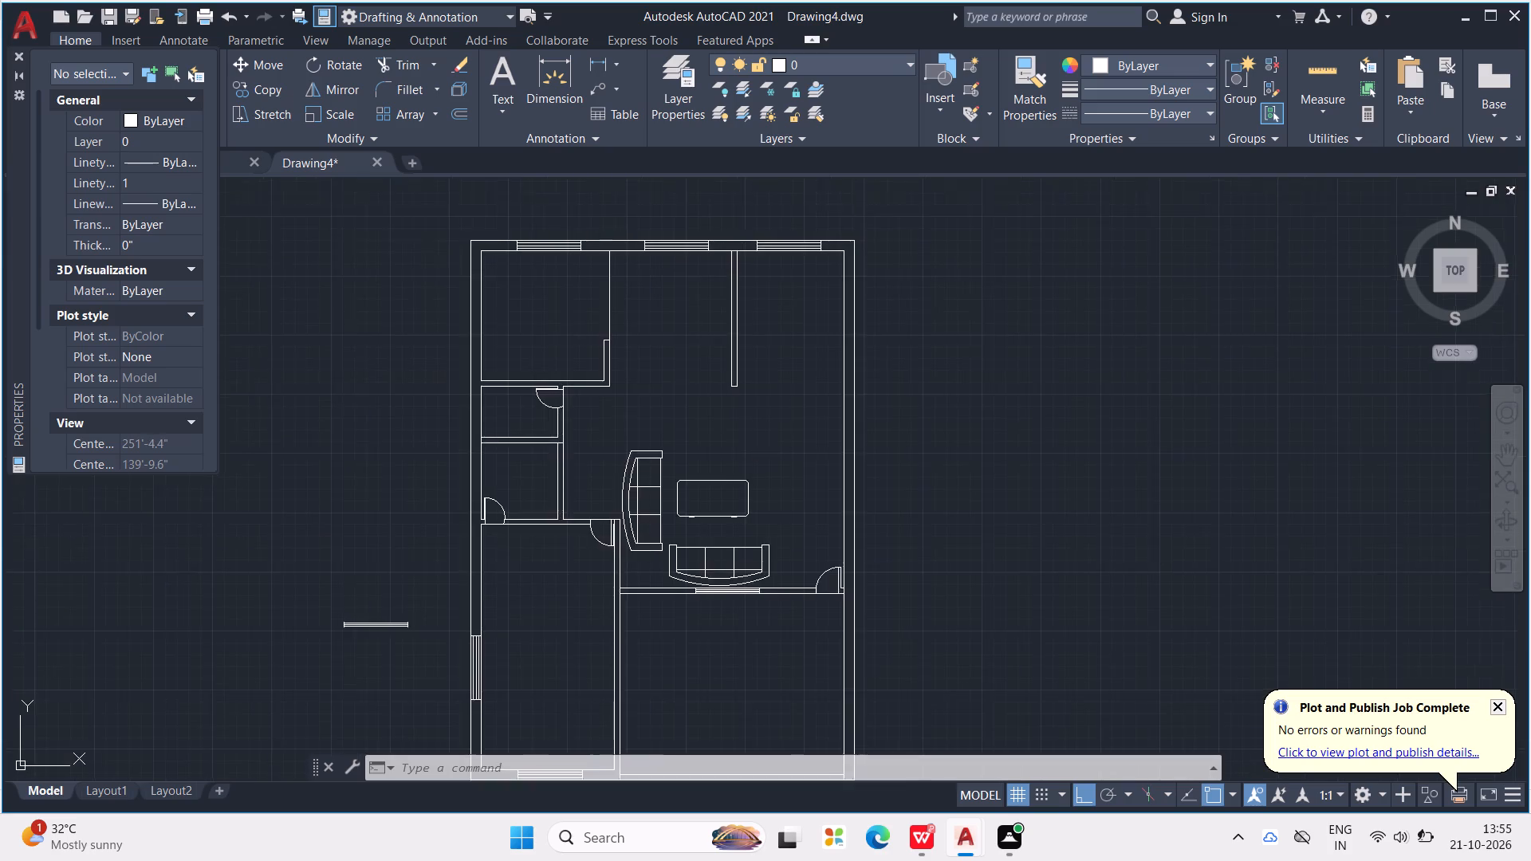
pyautogui.moveTo(759, 449); pyautogui.dragTo(703, 560, button='middle')
pyautogui.press('l')
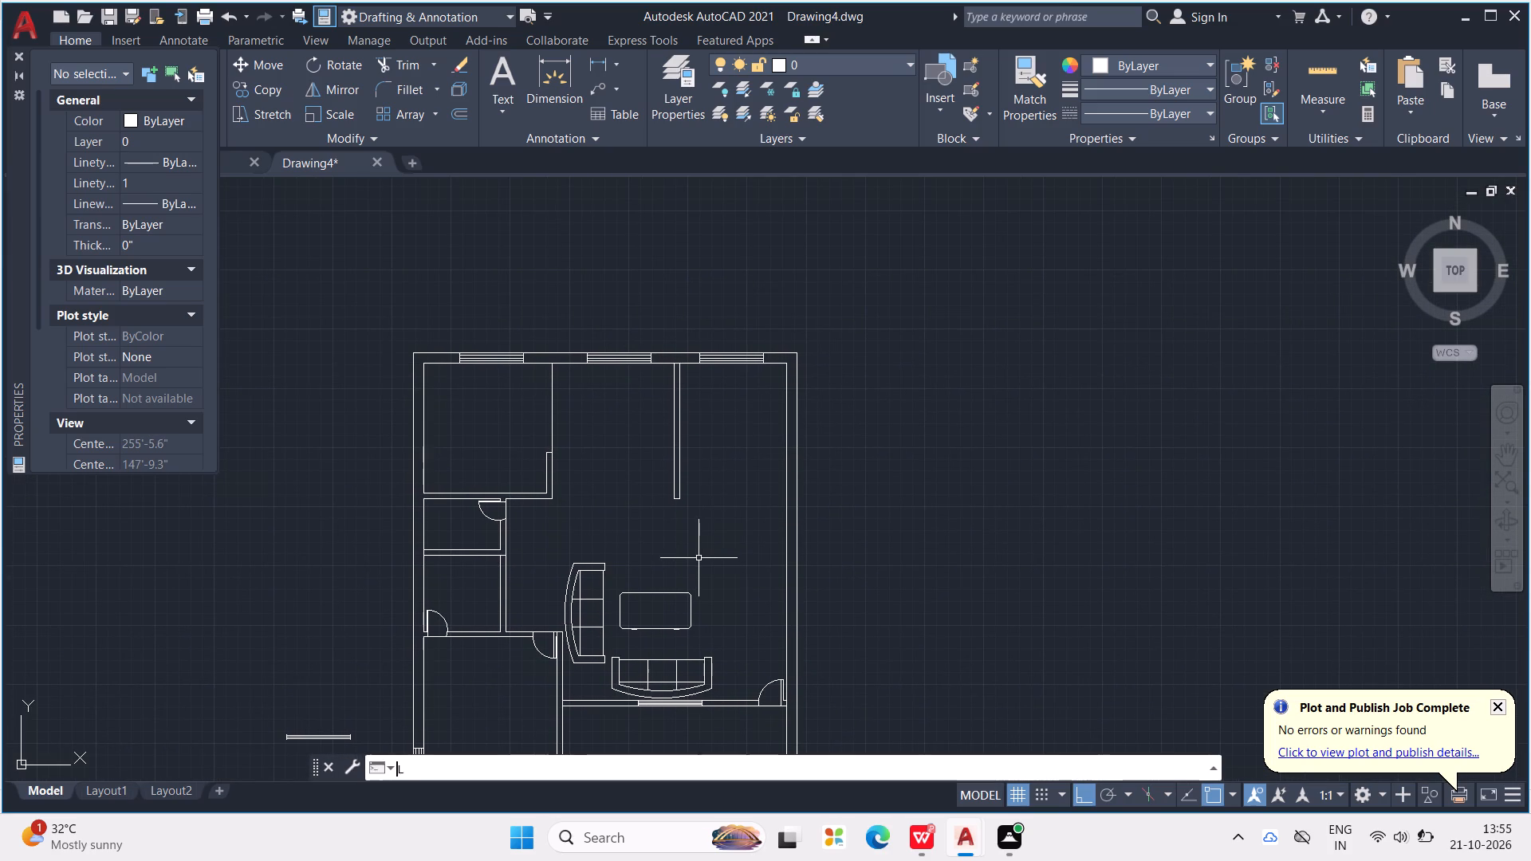
pyautogui.press('Return')
pyautogui.scroll(2, 681, 501)
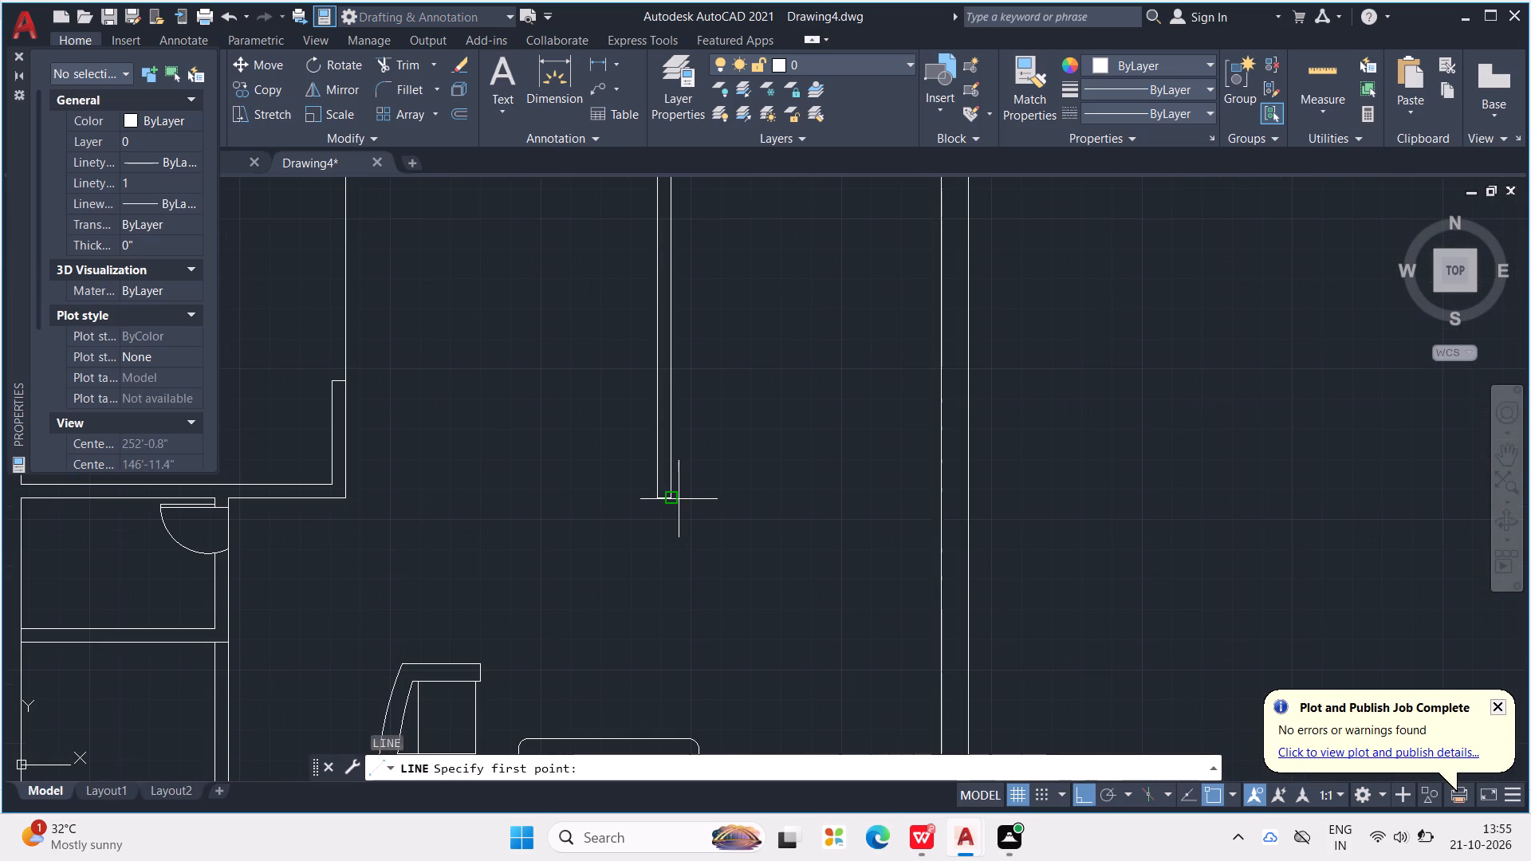
pyautogui.click(676, 499)
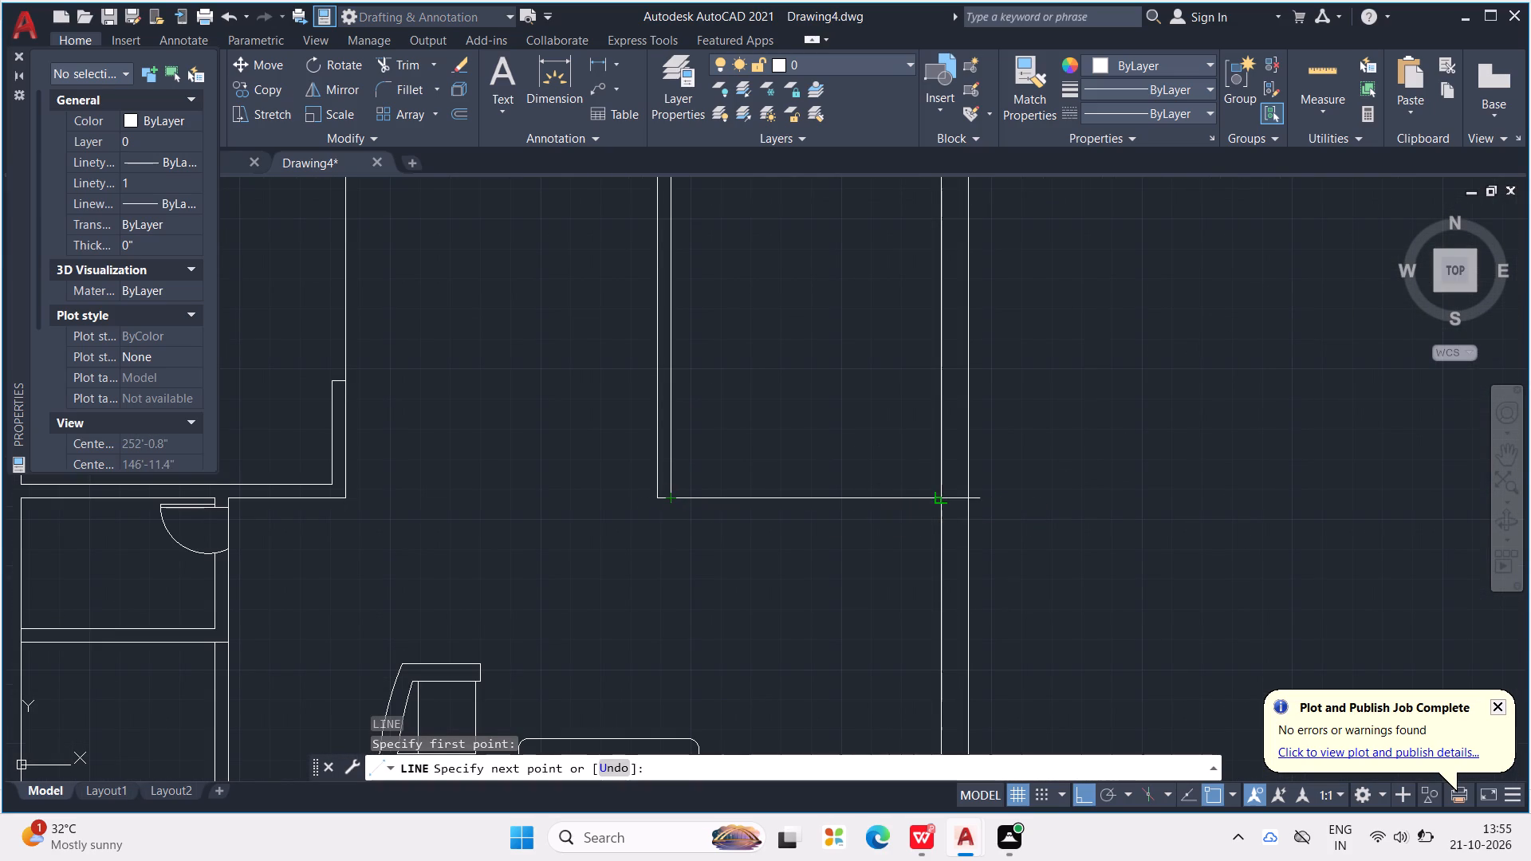
pyautogui.click(939, 500)
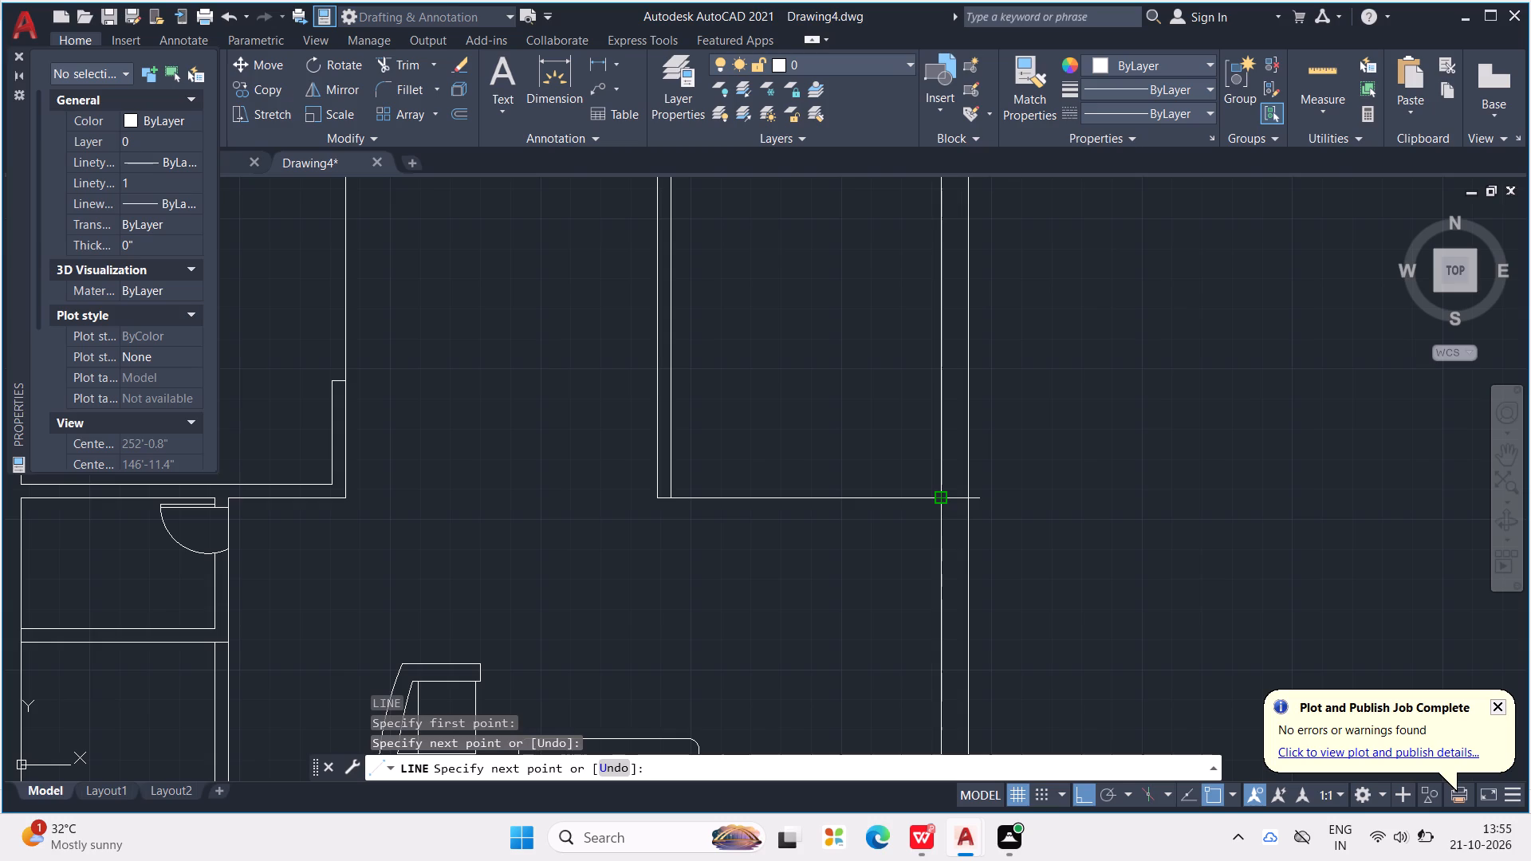
pyautogui.press('Escape')
pyautogui.press('Escape')
pyautogui.press('Escape')
pyautogui.press('Escape')
pyautogui.press('Escape')
pyautogui.press('Escape')
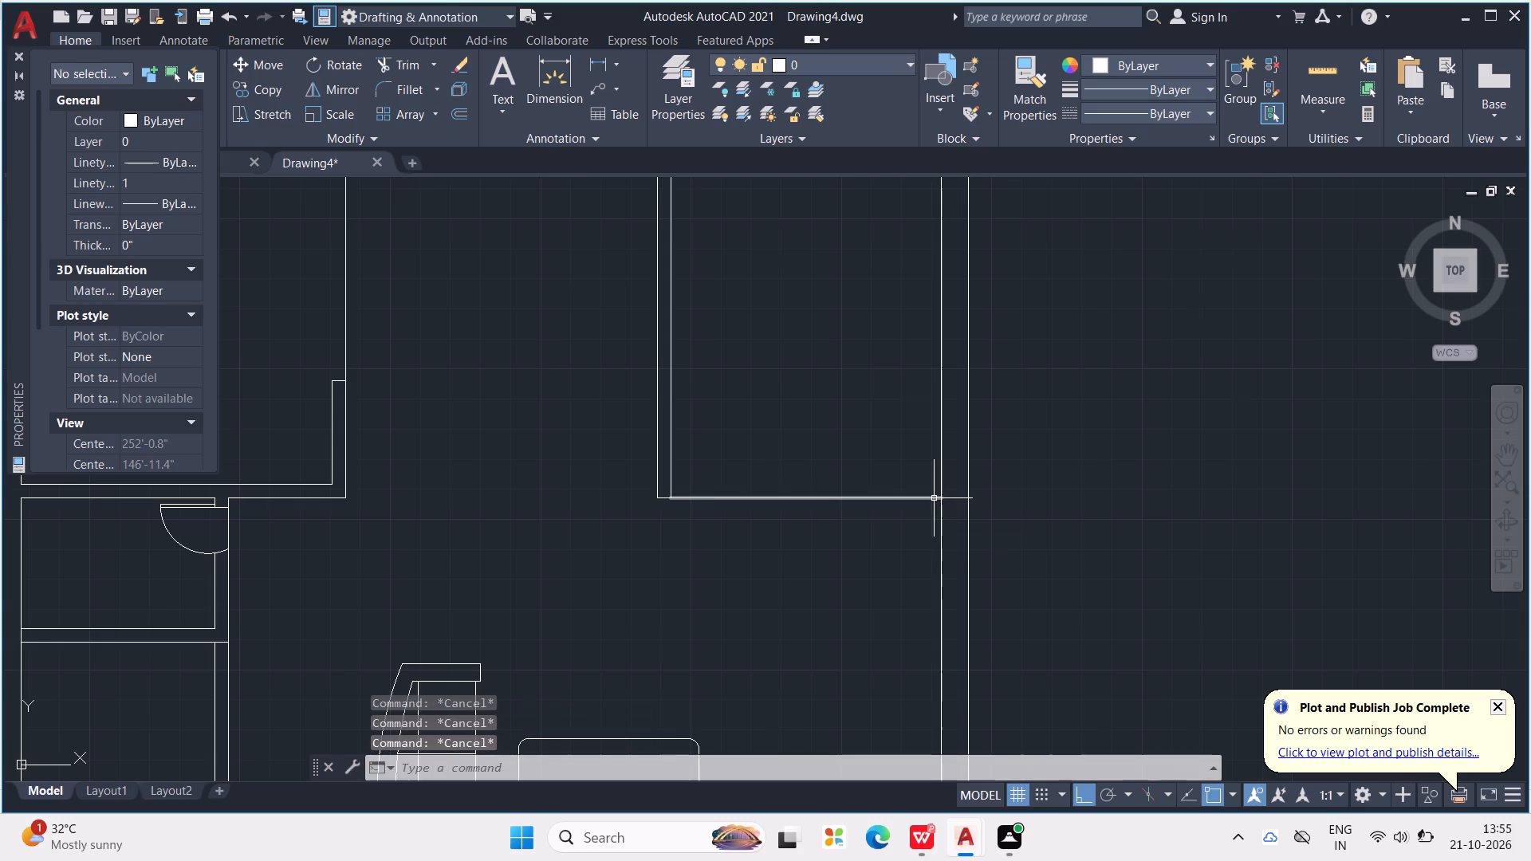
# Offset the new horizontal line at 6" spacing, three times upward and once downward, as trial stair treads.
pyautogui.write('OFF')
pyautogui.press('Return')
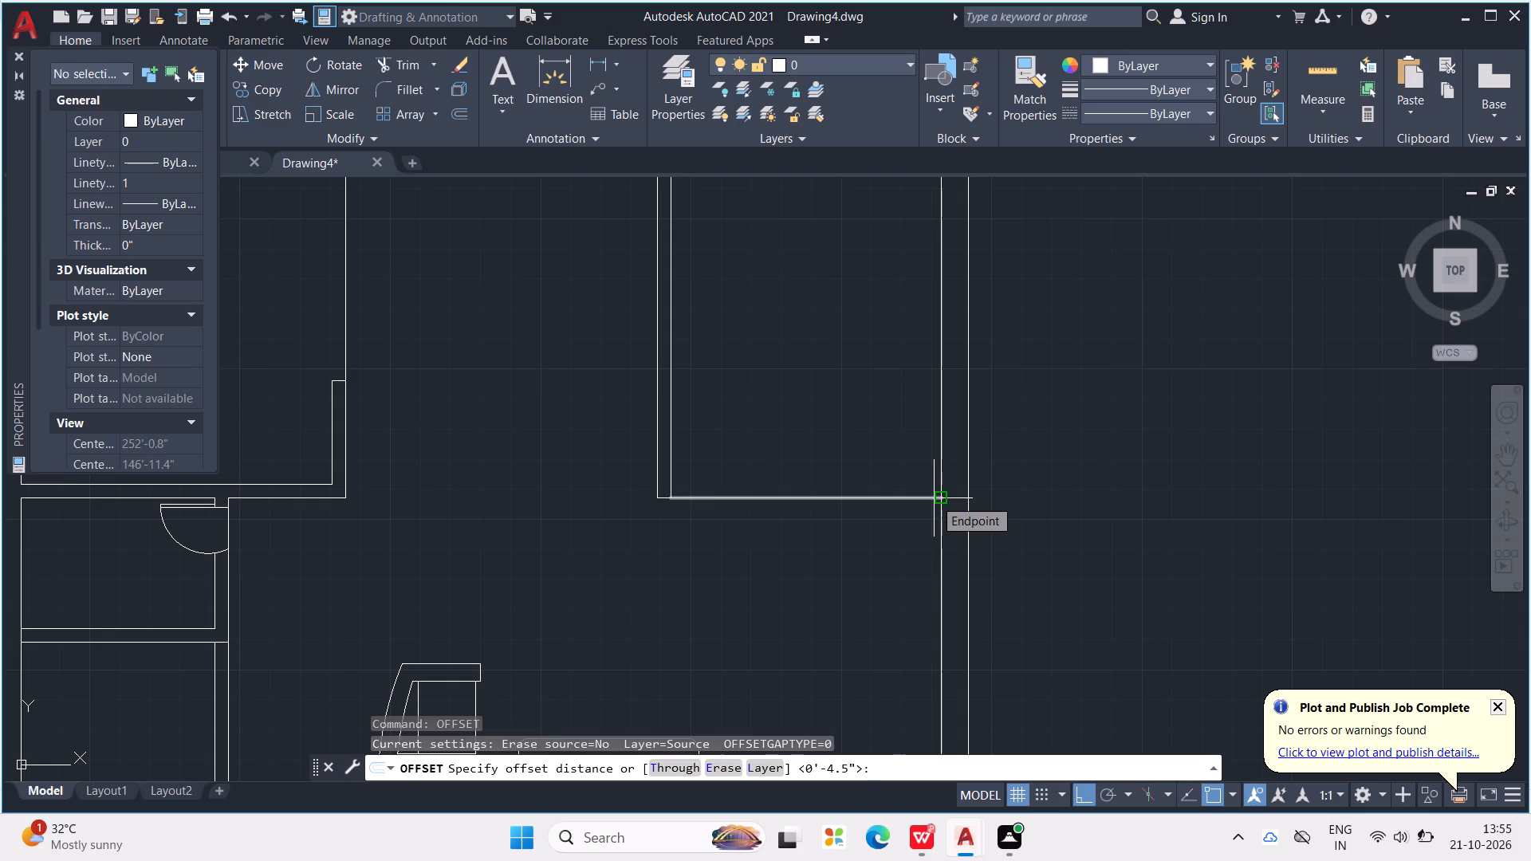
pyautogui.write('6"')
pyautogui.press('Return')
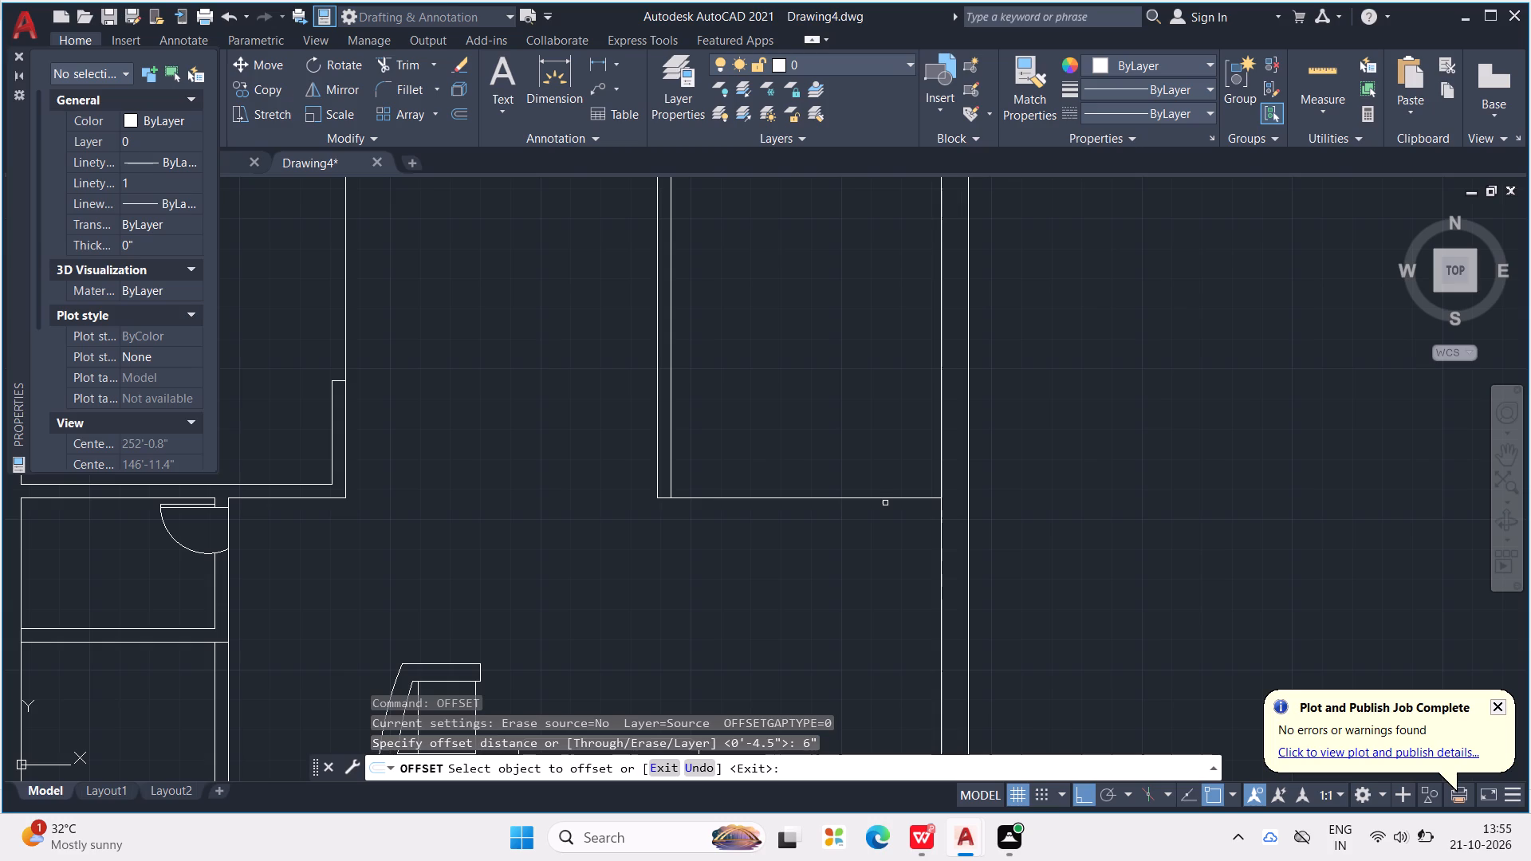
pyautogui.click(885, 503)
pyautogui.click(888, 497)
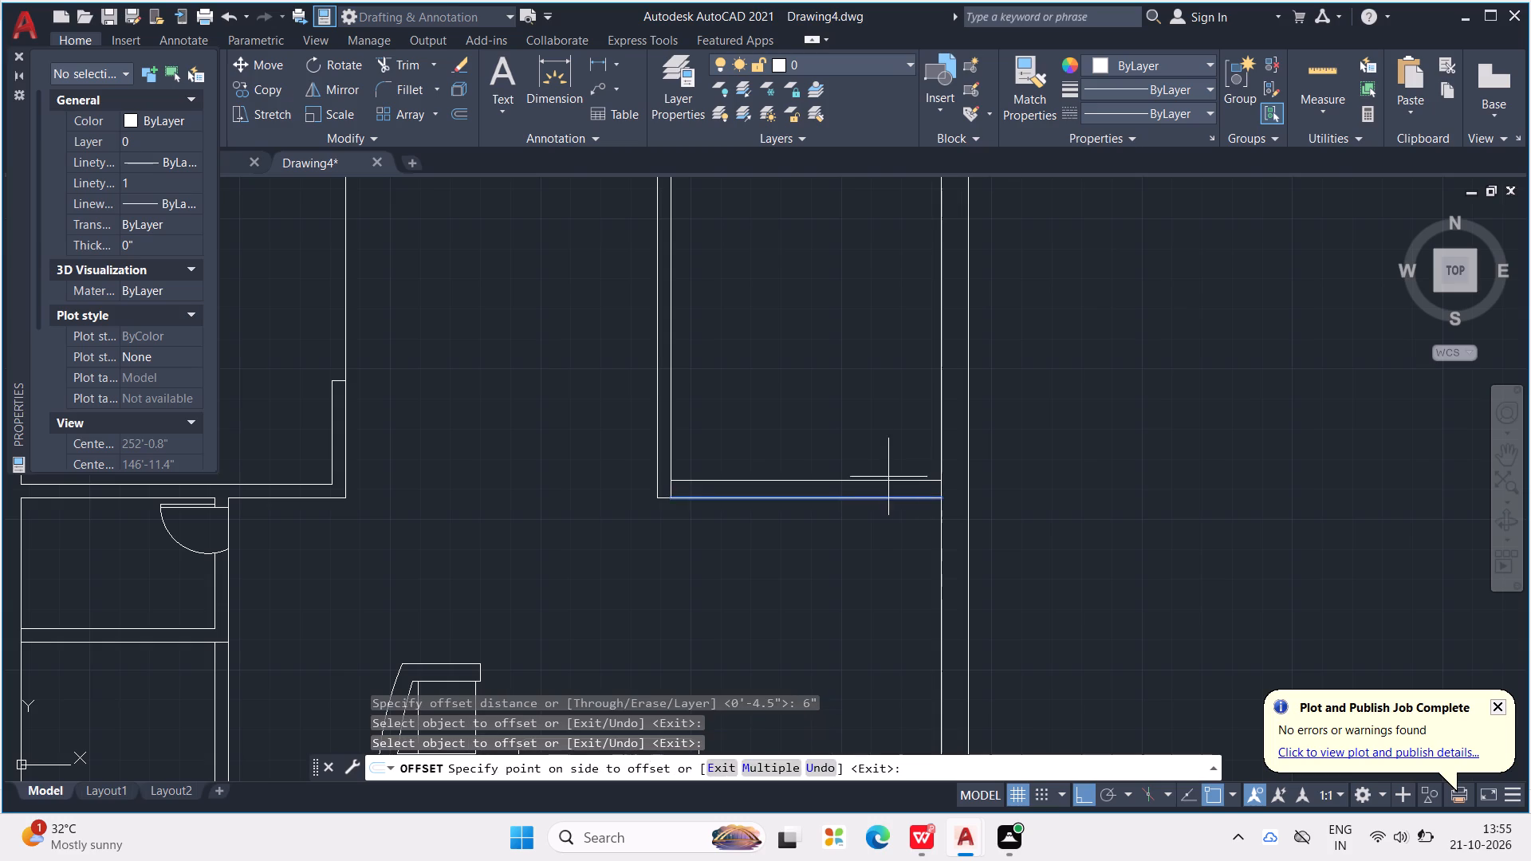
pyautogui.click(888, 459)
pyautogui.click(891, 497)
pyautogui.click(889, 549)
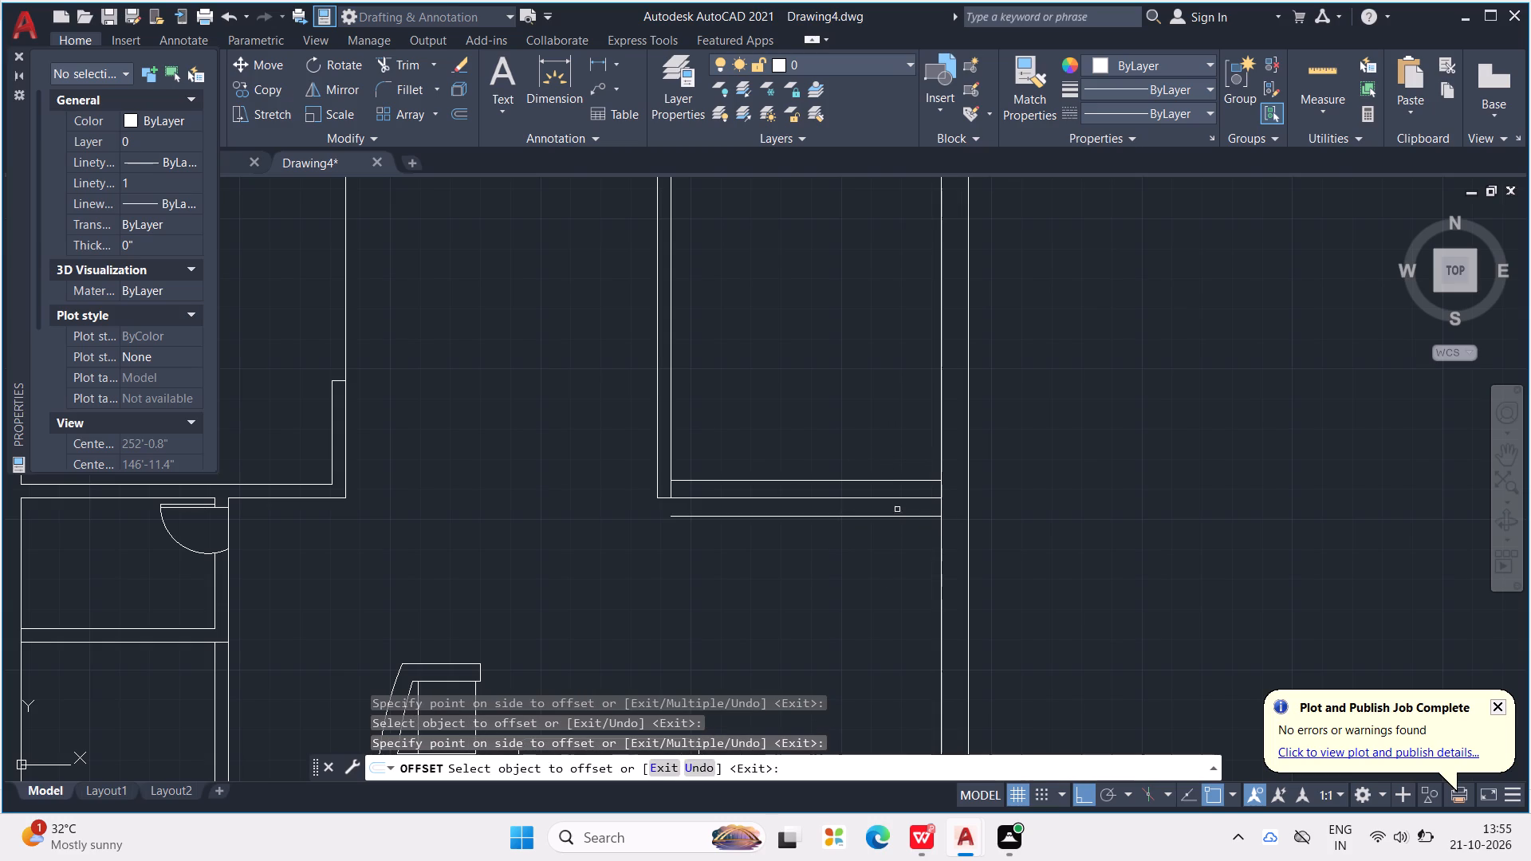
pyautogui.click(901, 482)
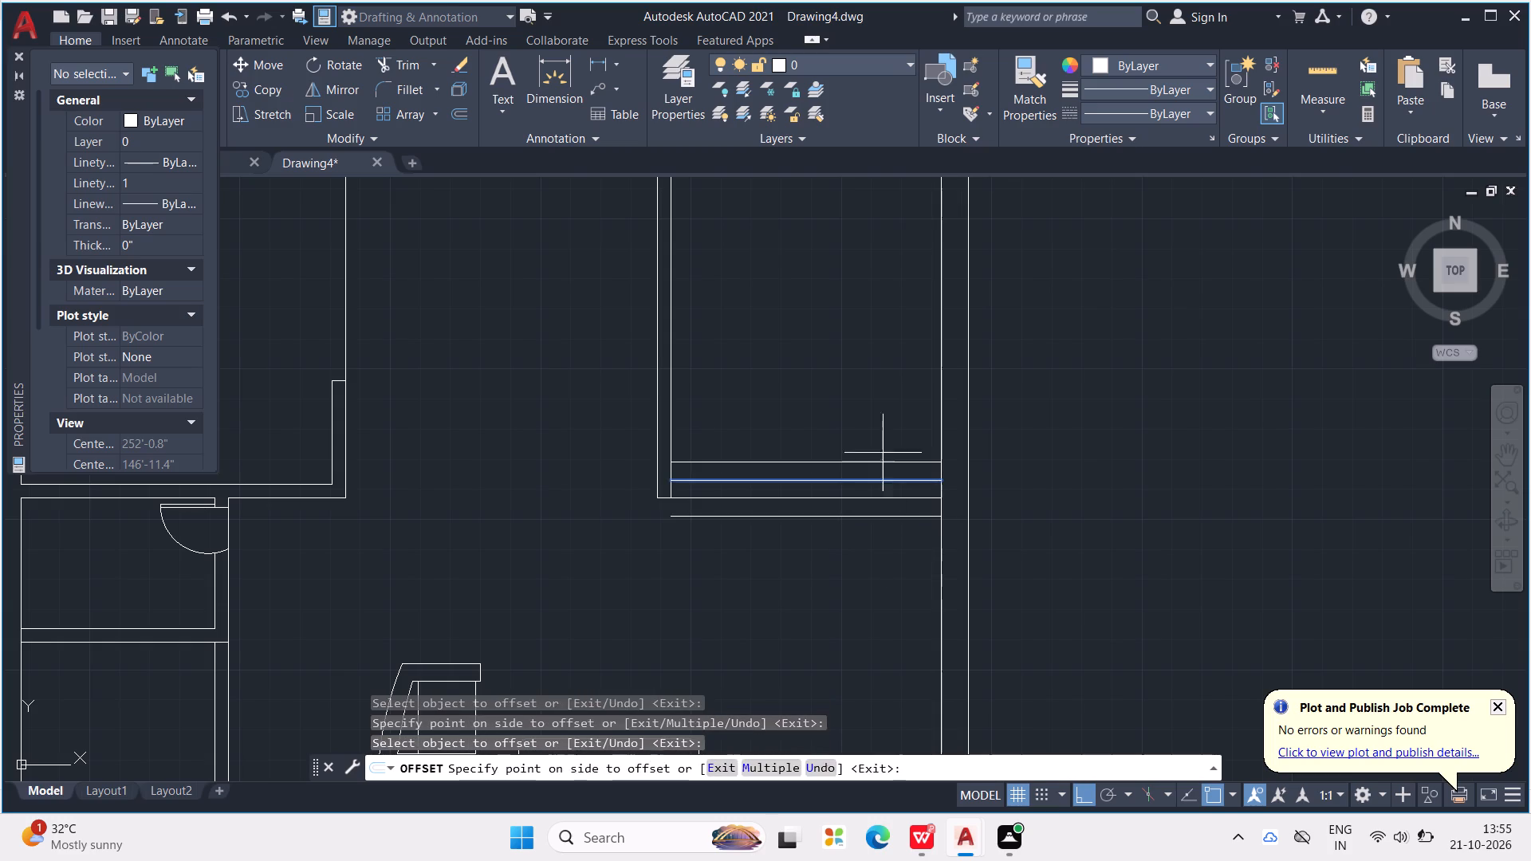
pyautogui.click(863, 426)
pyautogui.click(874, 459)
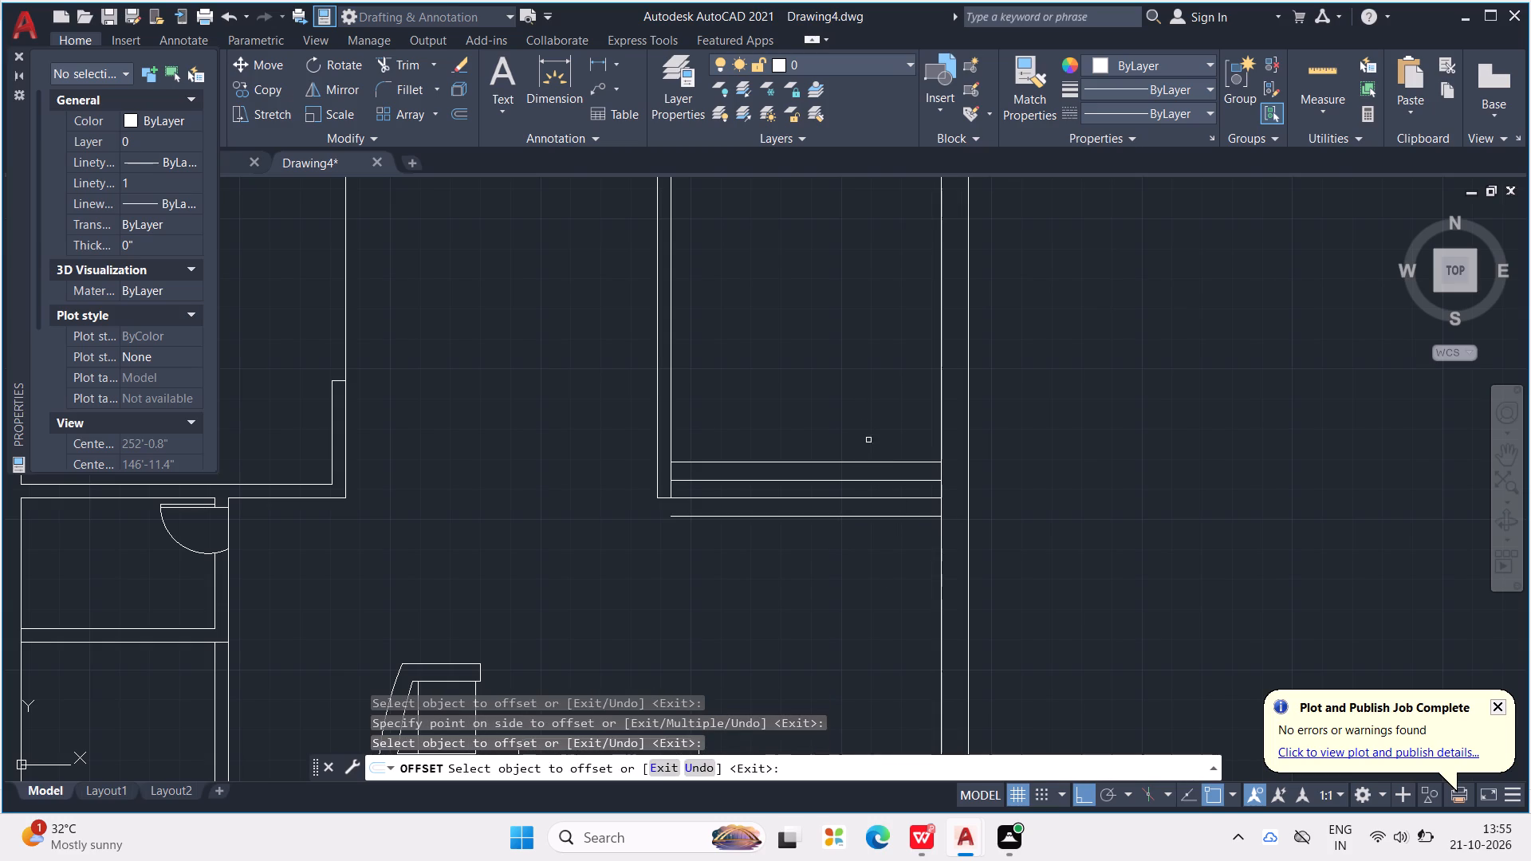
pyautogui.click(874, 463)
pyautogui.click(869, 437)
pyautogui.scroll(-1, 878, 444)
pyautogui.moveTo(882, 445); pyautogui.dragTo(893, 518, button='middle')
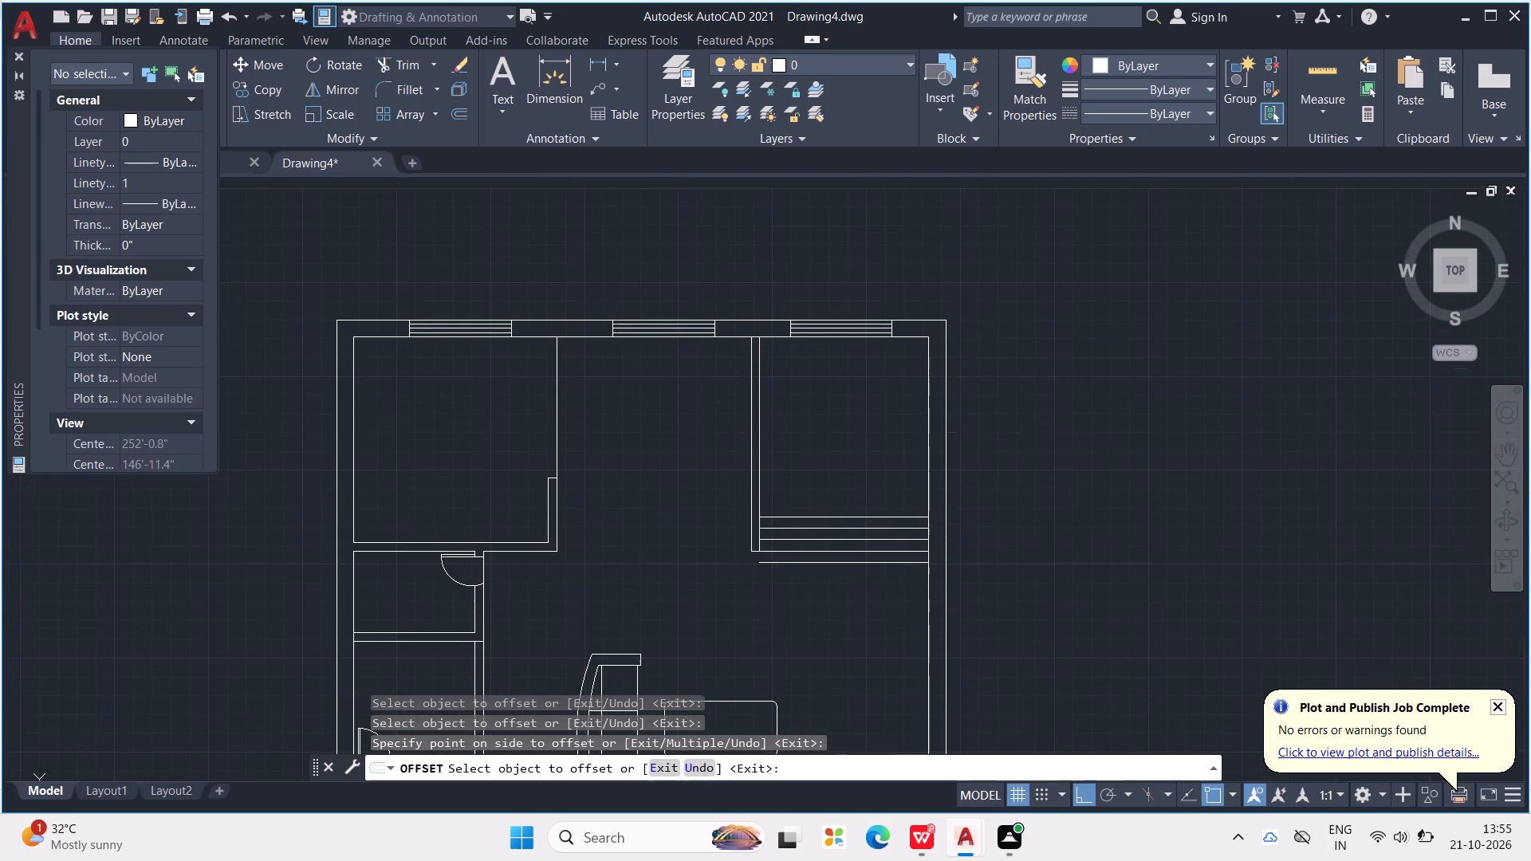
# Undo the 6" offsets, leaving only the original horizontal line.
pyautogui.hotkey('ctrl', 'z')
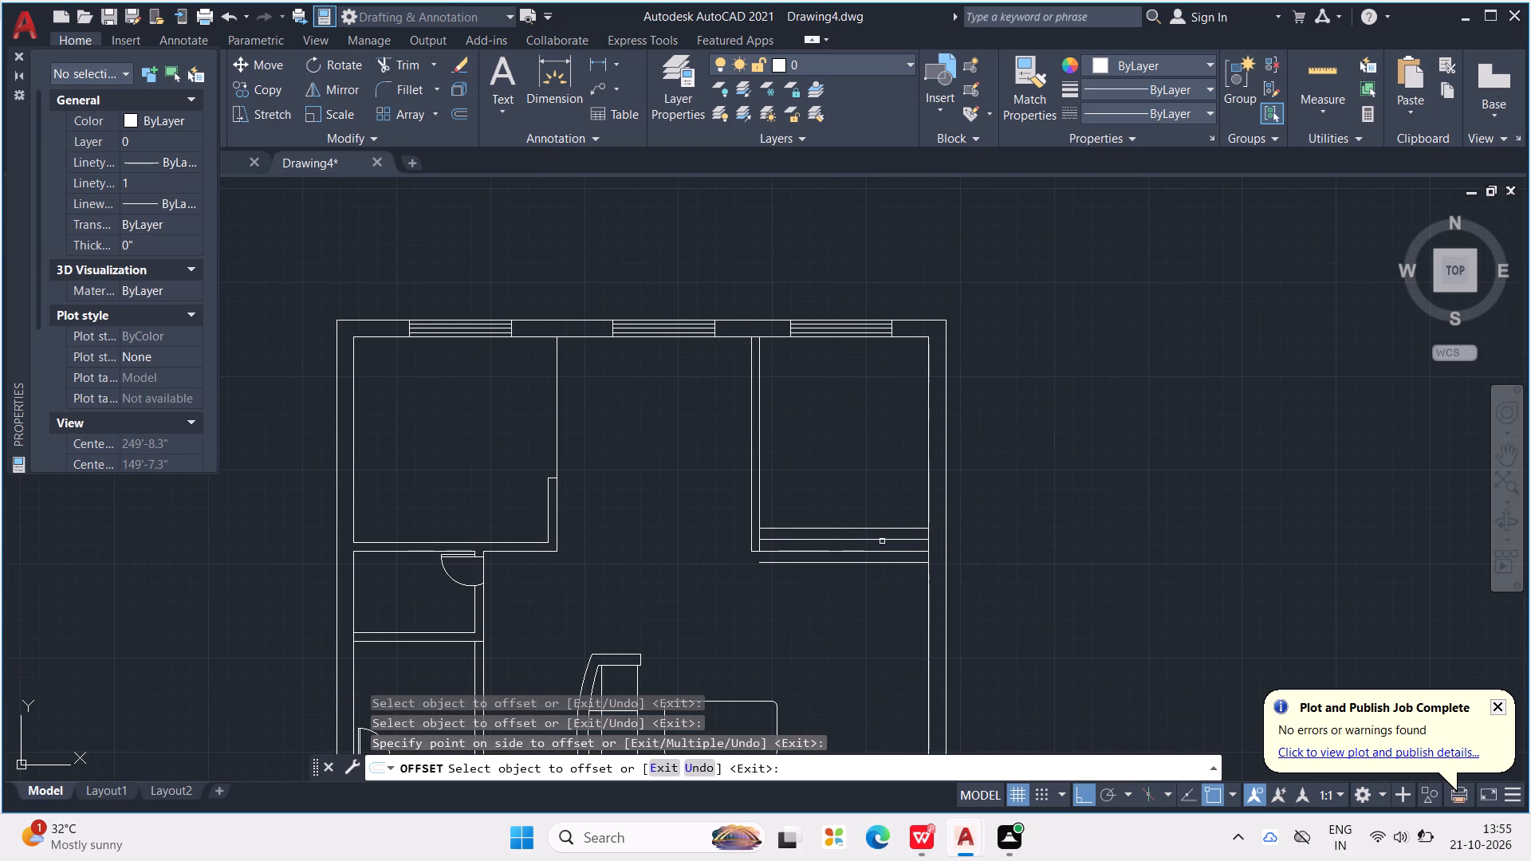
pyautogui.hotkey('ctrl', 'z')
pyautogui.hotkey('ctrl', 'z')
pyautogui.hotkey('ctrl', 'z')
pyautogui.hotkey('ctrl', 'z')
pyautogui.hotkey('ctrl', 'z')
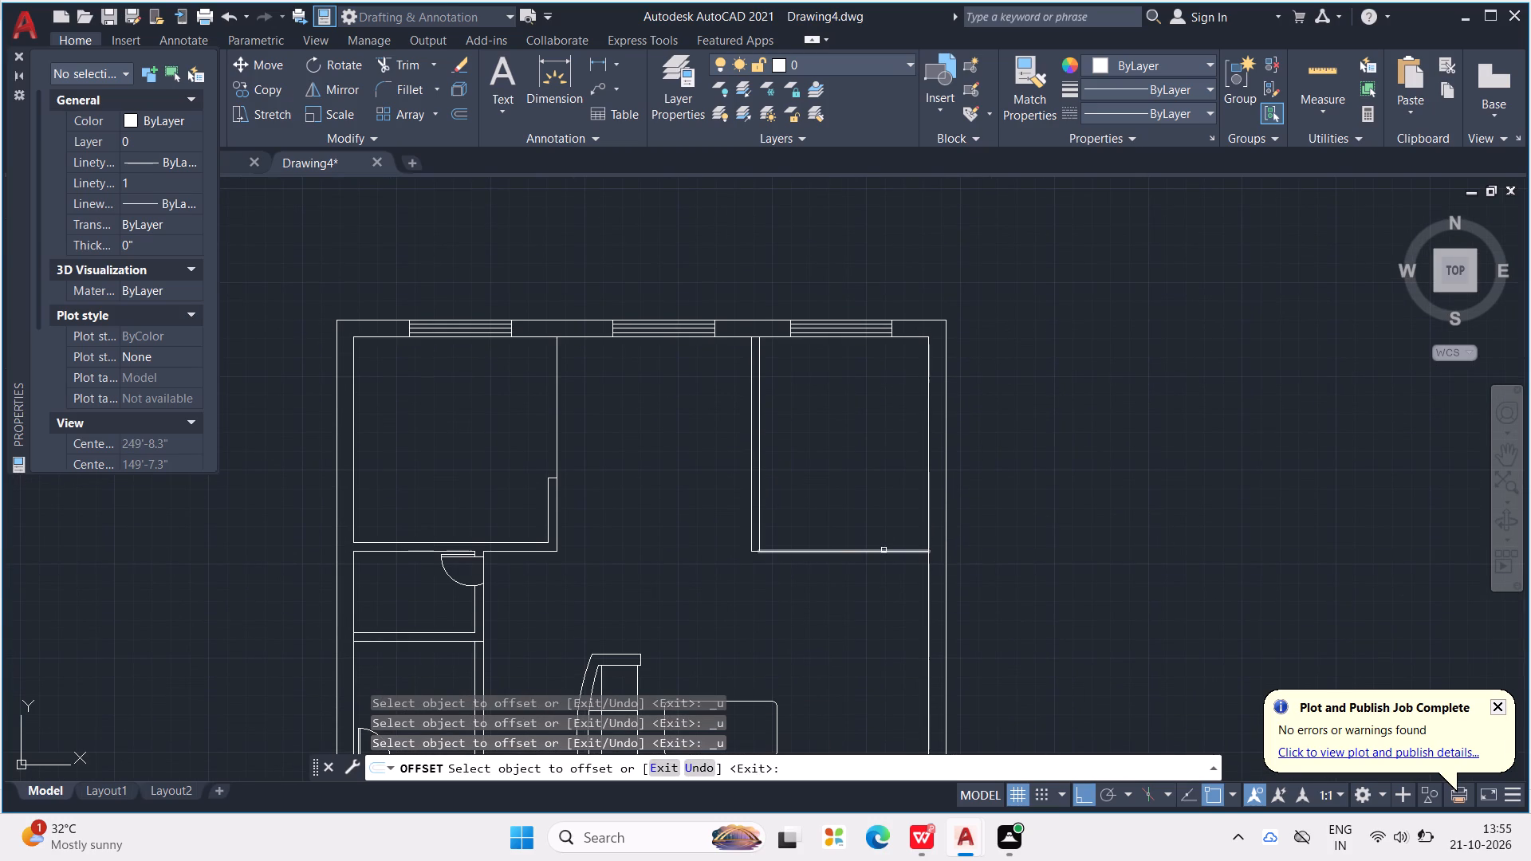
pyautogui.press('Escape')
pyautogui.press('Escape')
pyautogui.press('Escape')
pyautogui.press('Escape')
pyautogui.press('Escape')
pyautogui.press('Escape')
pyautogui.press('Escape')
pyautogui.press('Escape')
# Offset the horizontal line at the end of the upper-right partition 9" upward and 9" downward.
pyautogui.write('OFF')
pyautogui.press('Return')
pyautogui.write('9"')
pyautogui.press('Return')
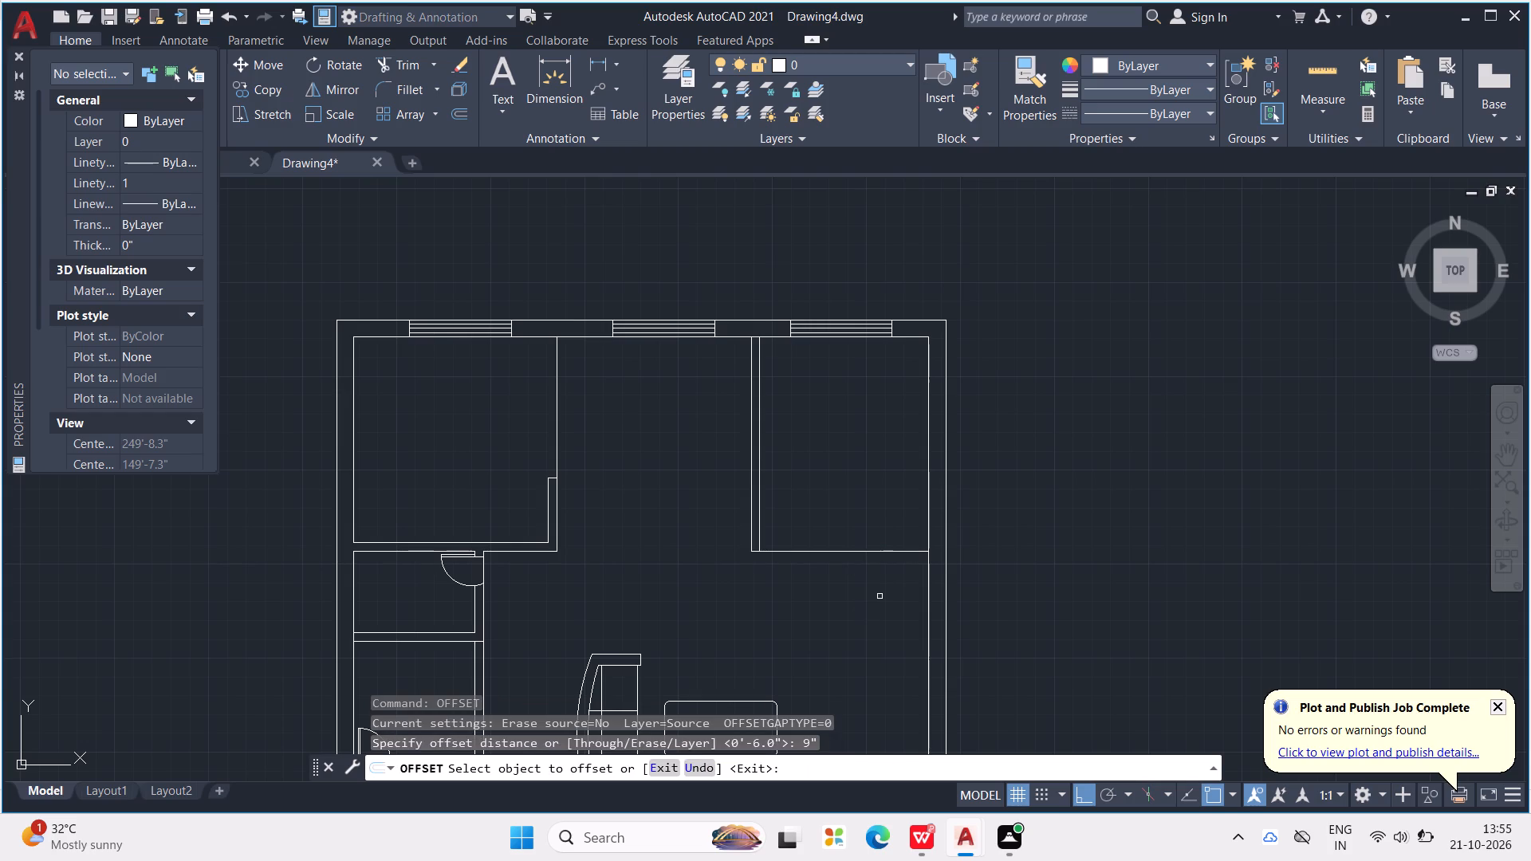
pyautogui.click(869, 549)
pyautogui.click(865, 489)
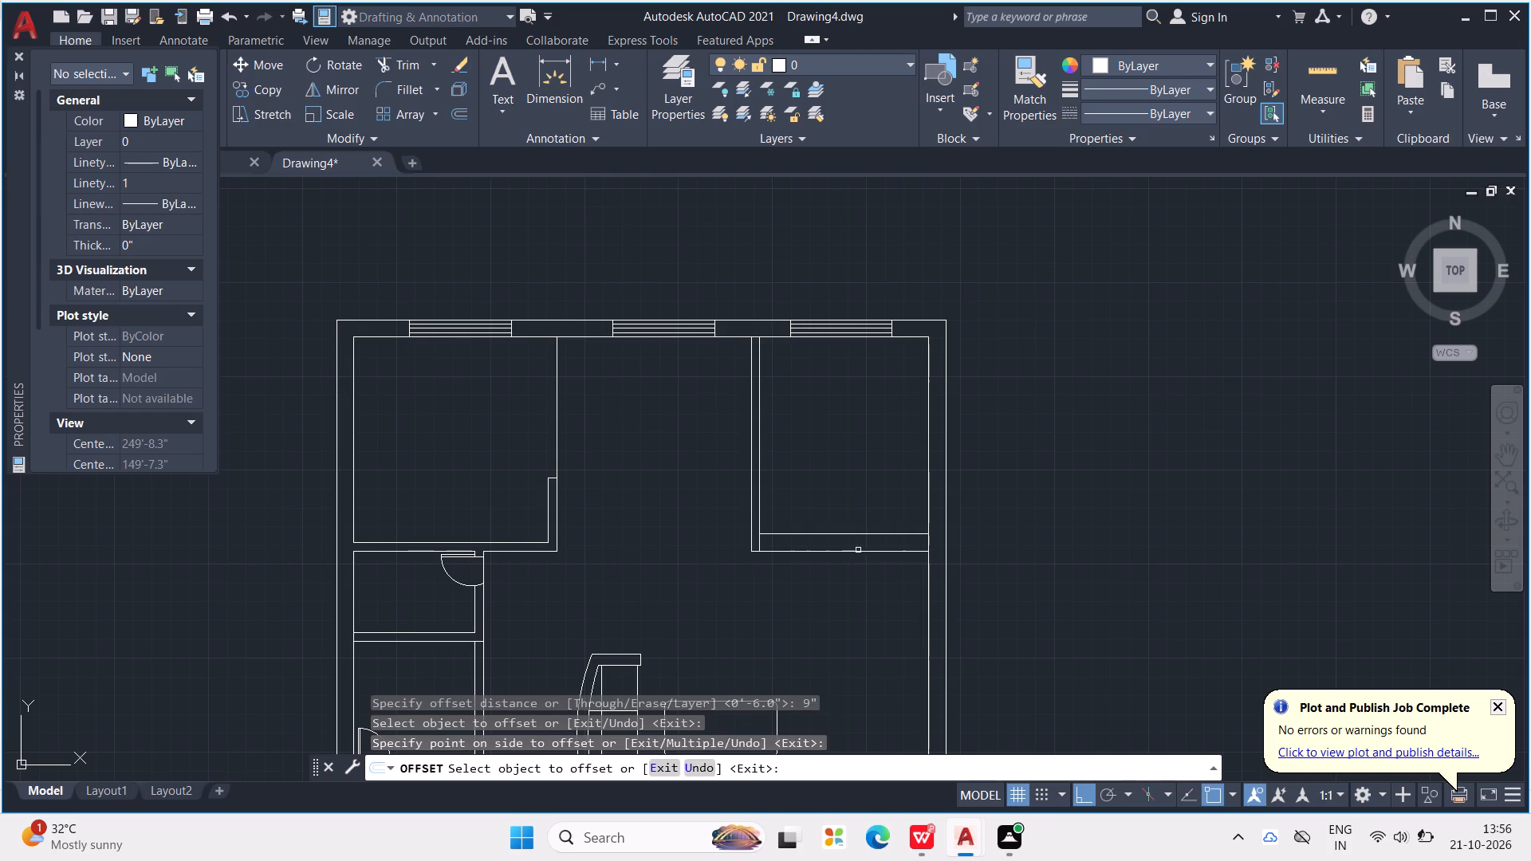
pyautogui.click(858, 552)
pyautogui.click(867, 647)
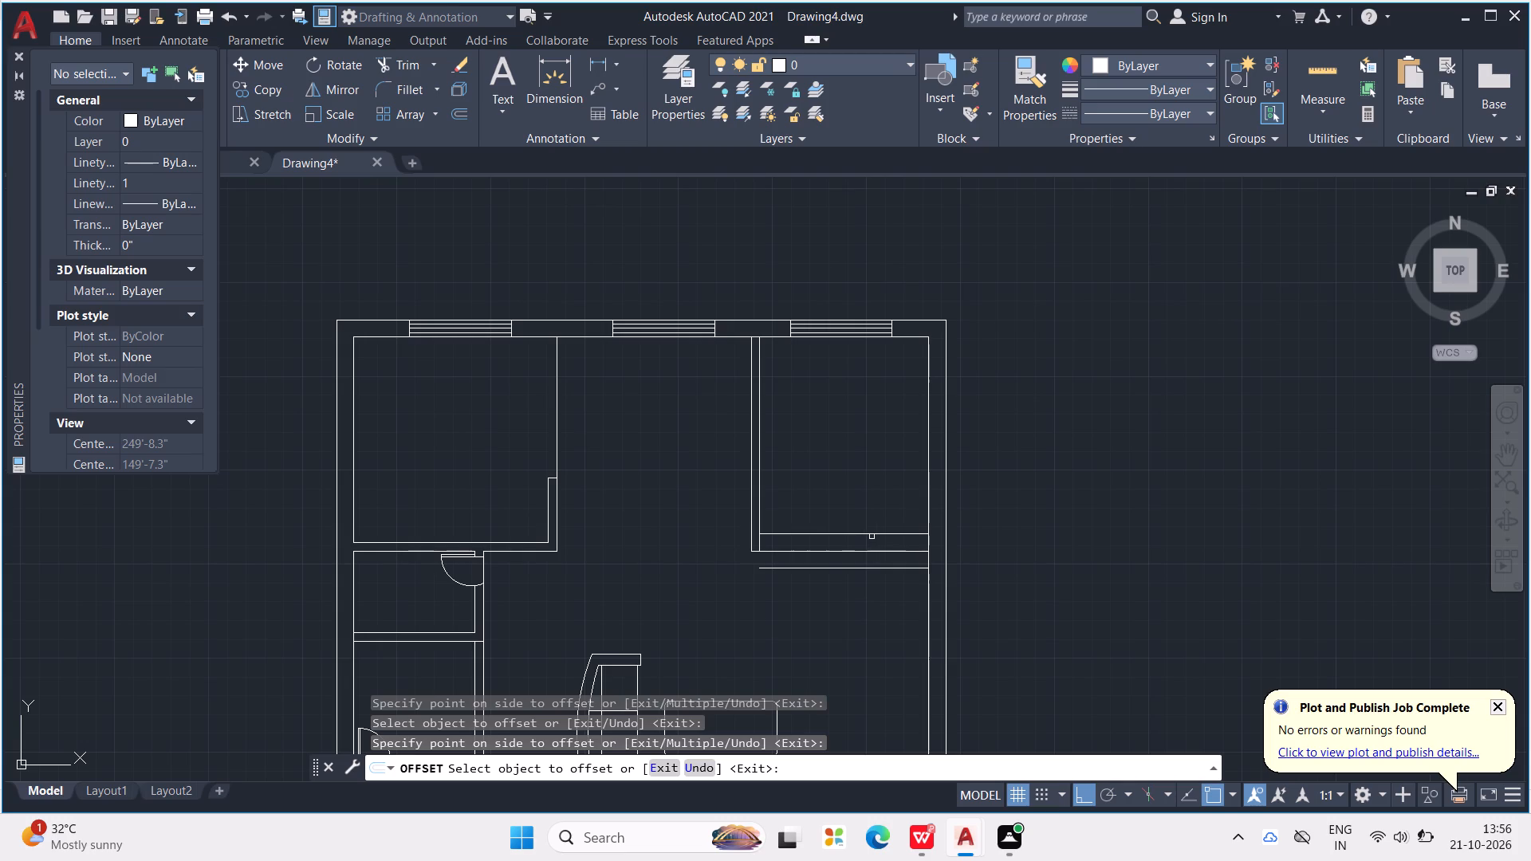
# Offset successive tread lines upward at 9" spacing, adding seven more stair treads between the upper-right partition and outer wall.
pyautogui.click(872, 535)
pyautogui.click(864, 479)
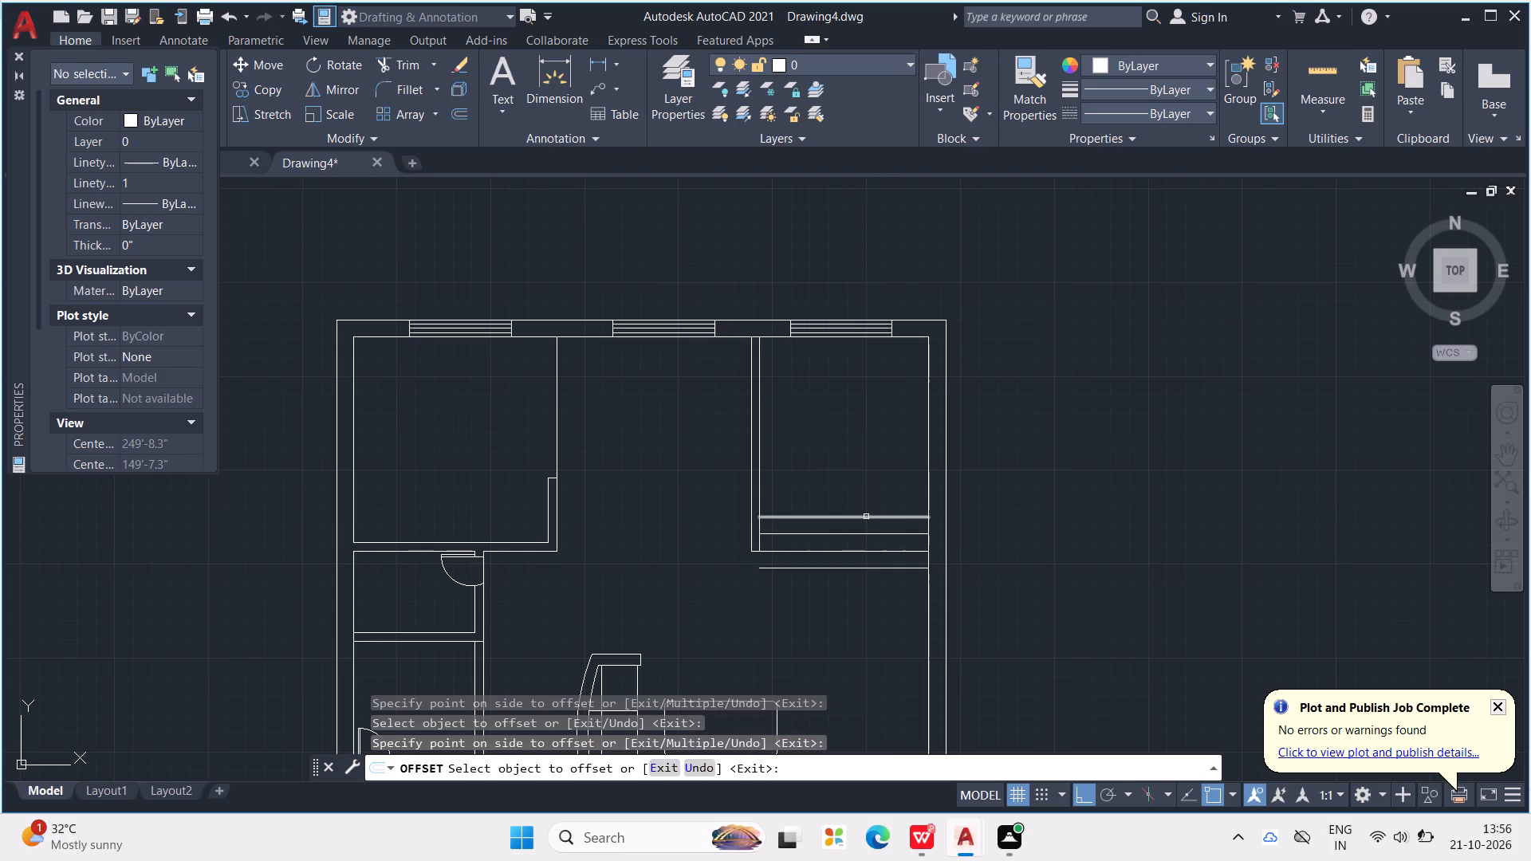
pyautogui.click(867, 516)
pyautogui.click(864, 472)
pyautogui.click(876, 499)
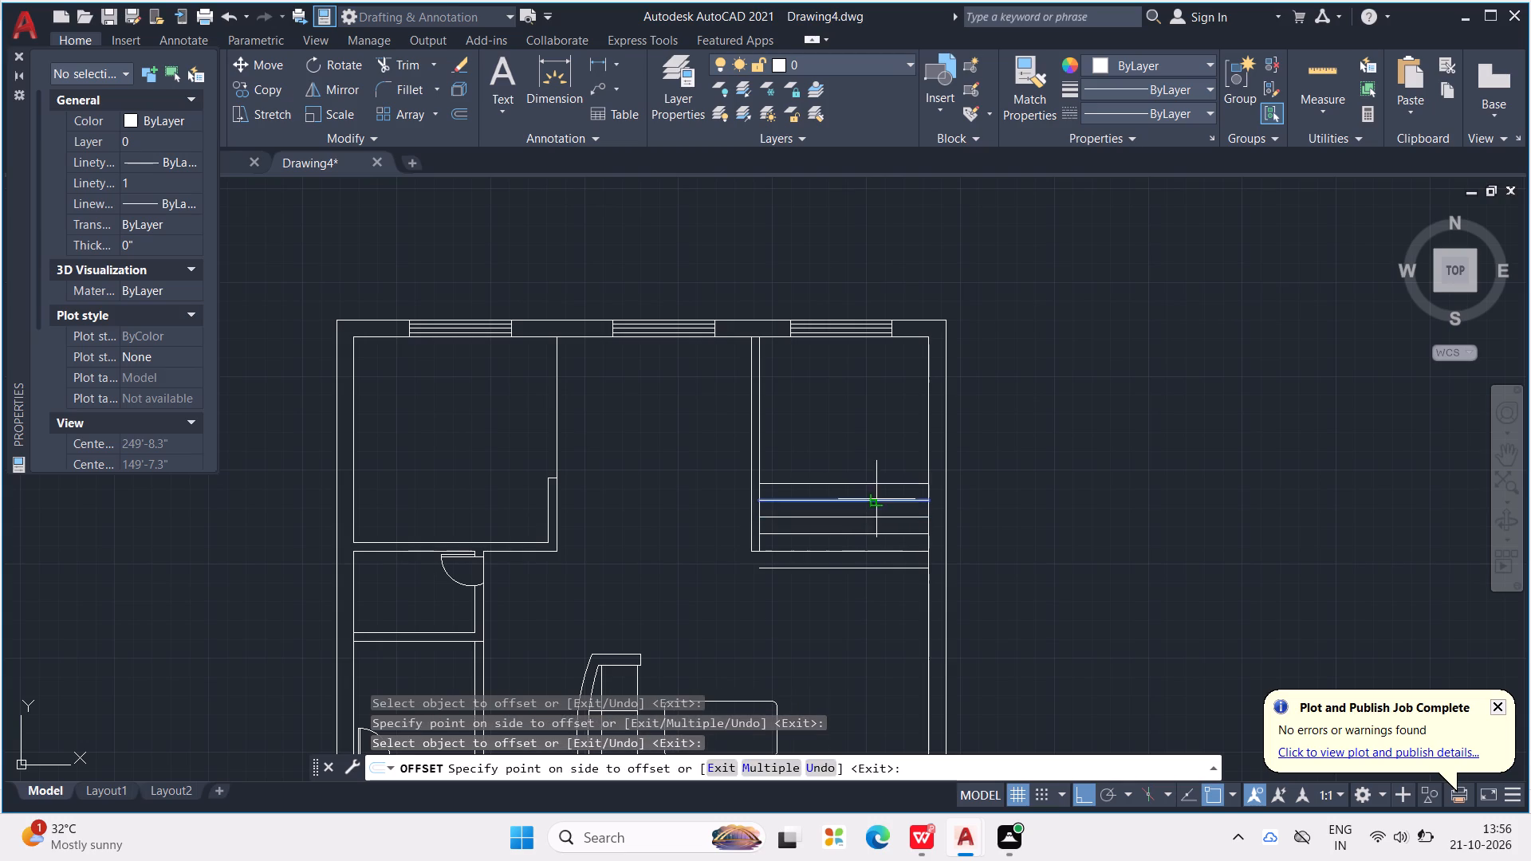
pyautogui.click(875, 462)
pyautogui.click(879, 484)
pyautogui.click(879, 446)
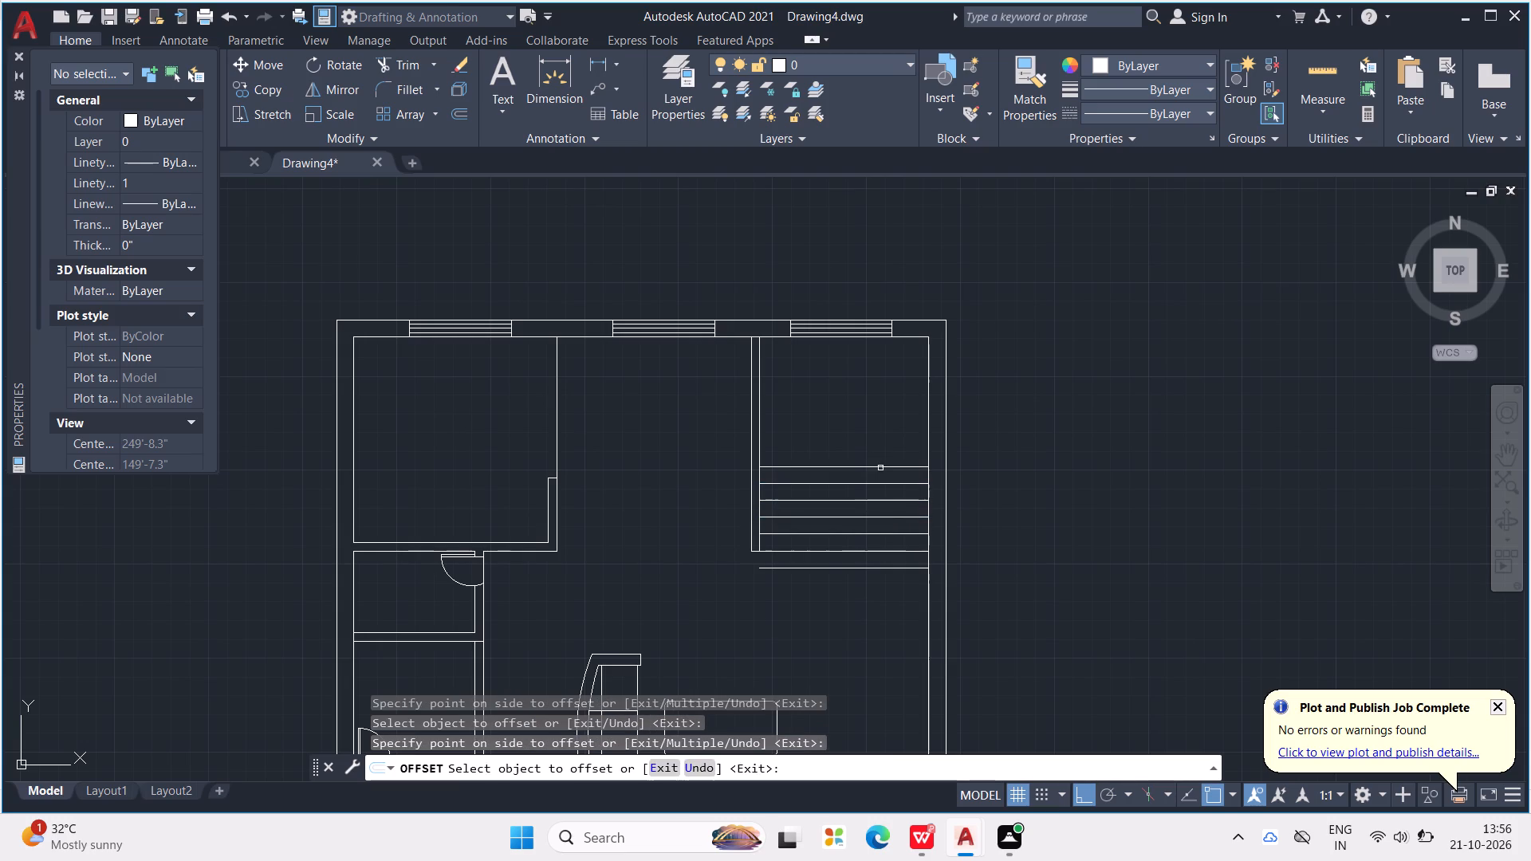
pyautogui.click(887, 466)
pyautogui.click(878, 432)
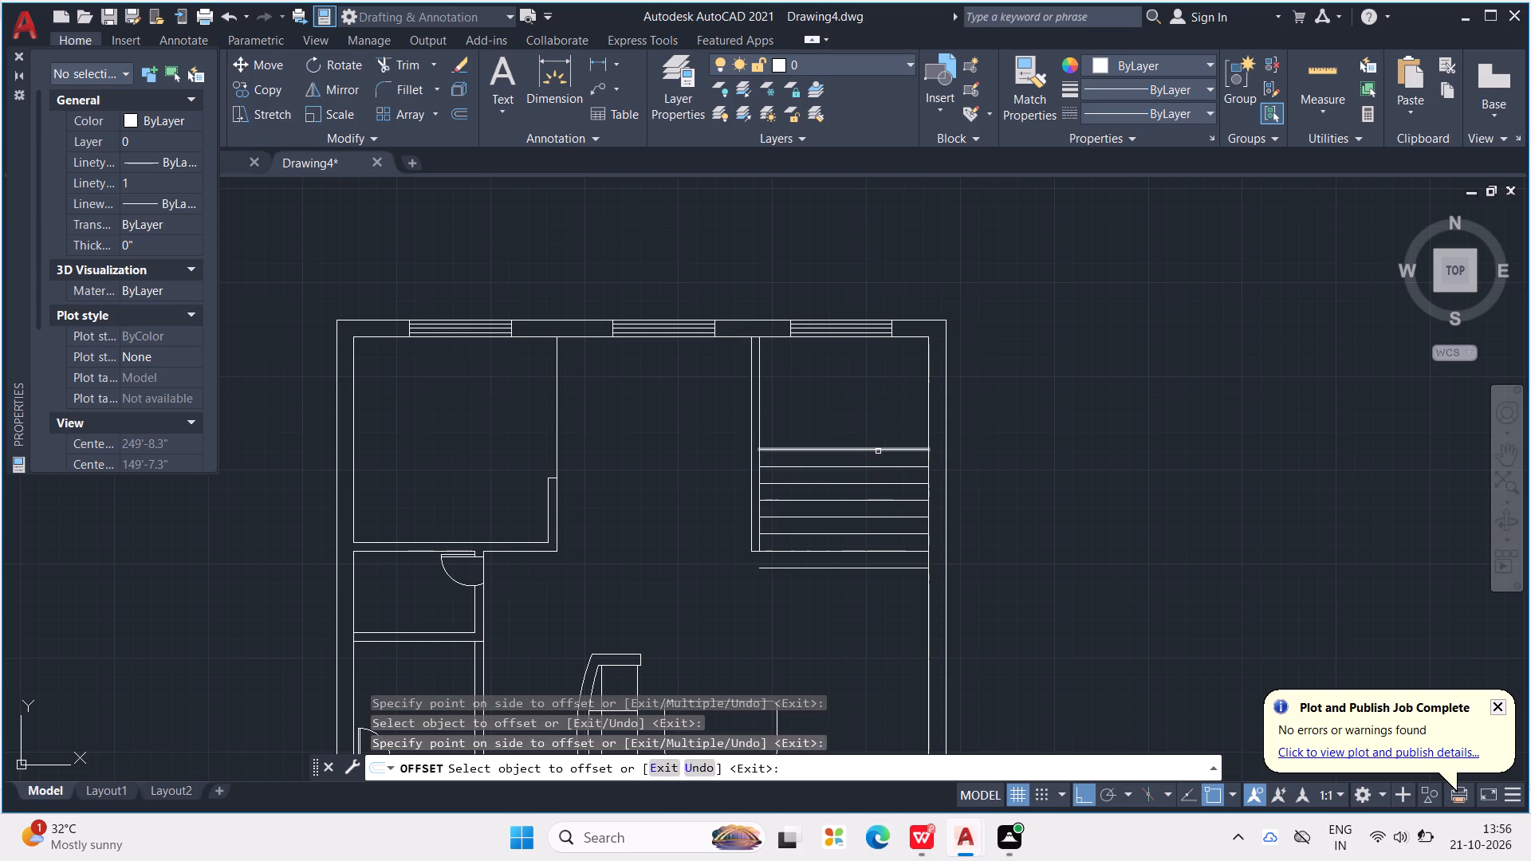
pyautogui.click(878, 451)
pyautogui.click(873, 427)
pyautogui.click(874, 430)
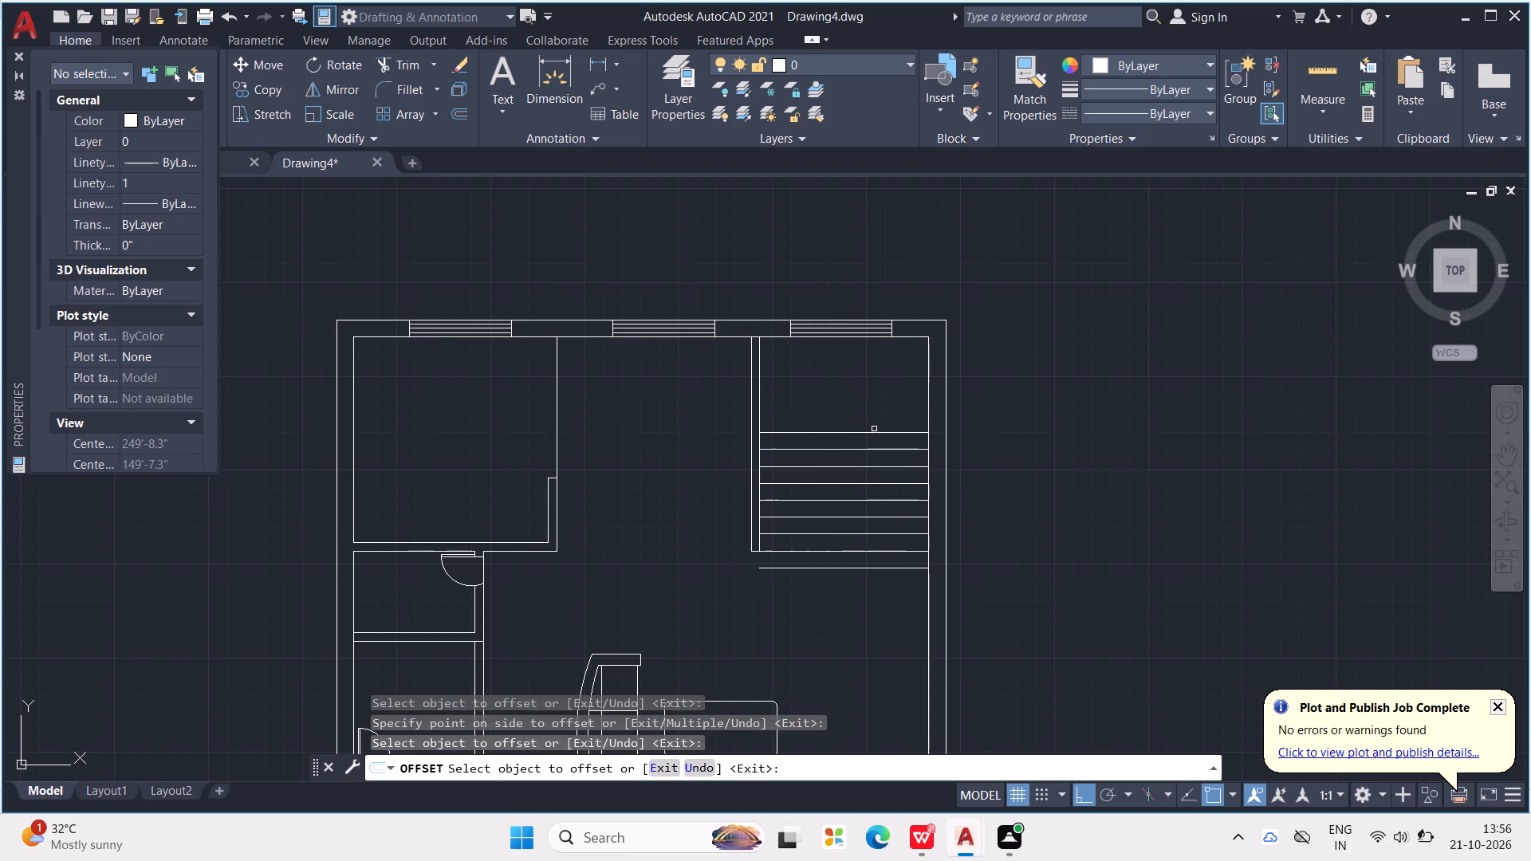
pyautogui.click(872, 419)
pyautogui.click(874, 432)
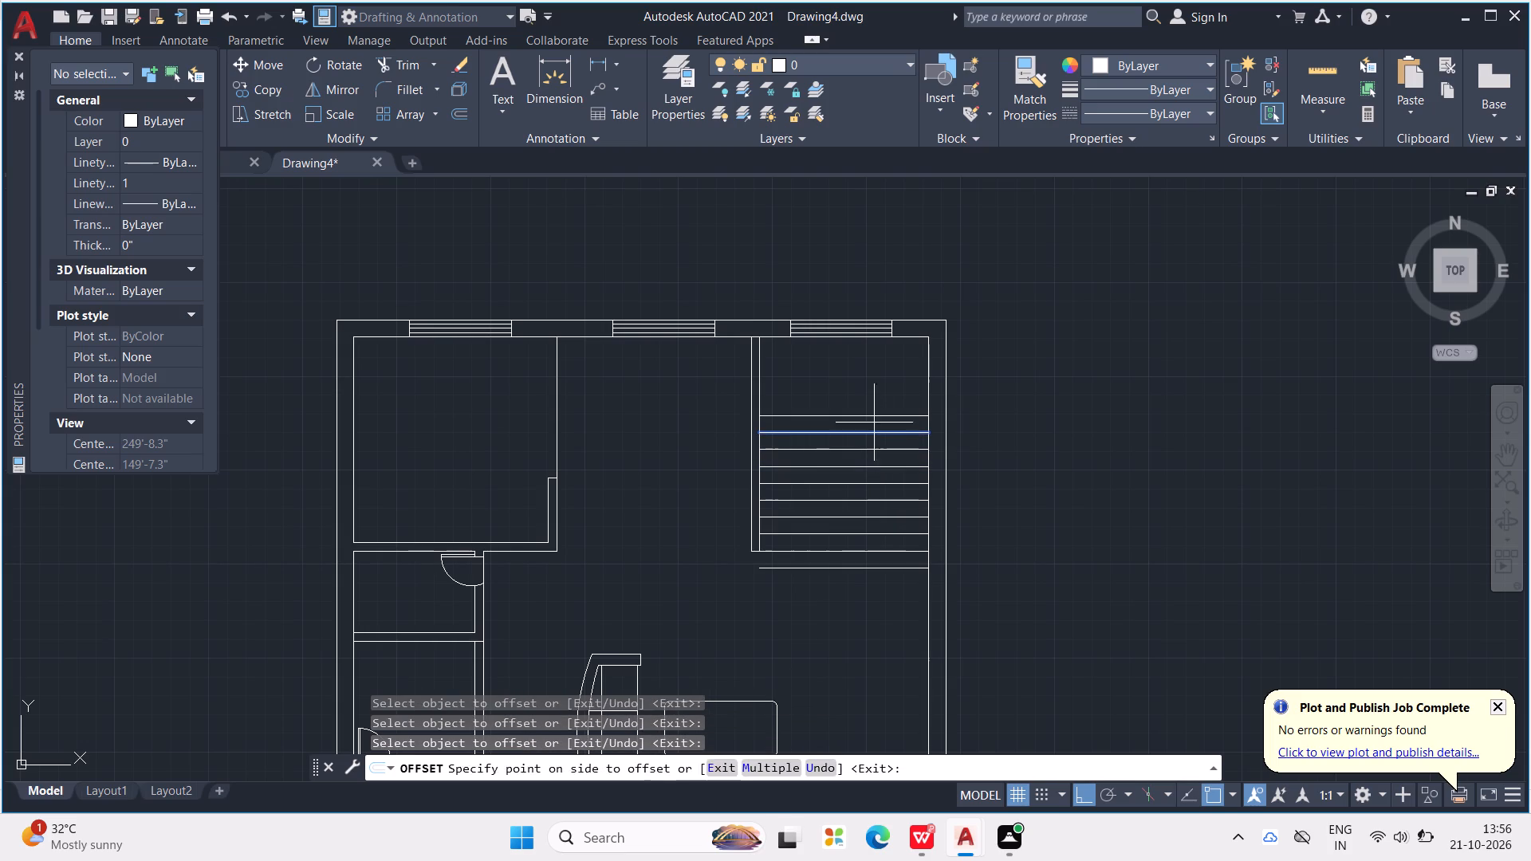
pyautogui.click(871, 397)
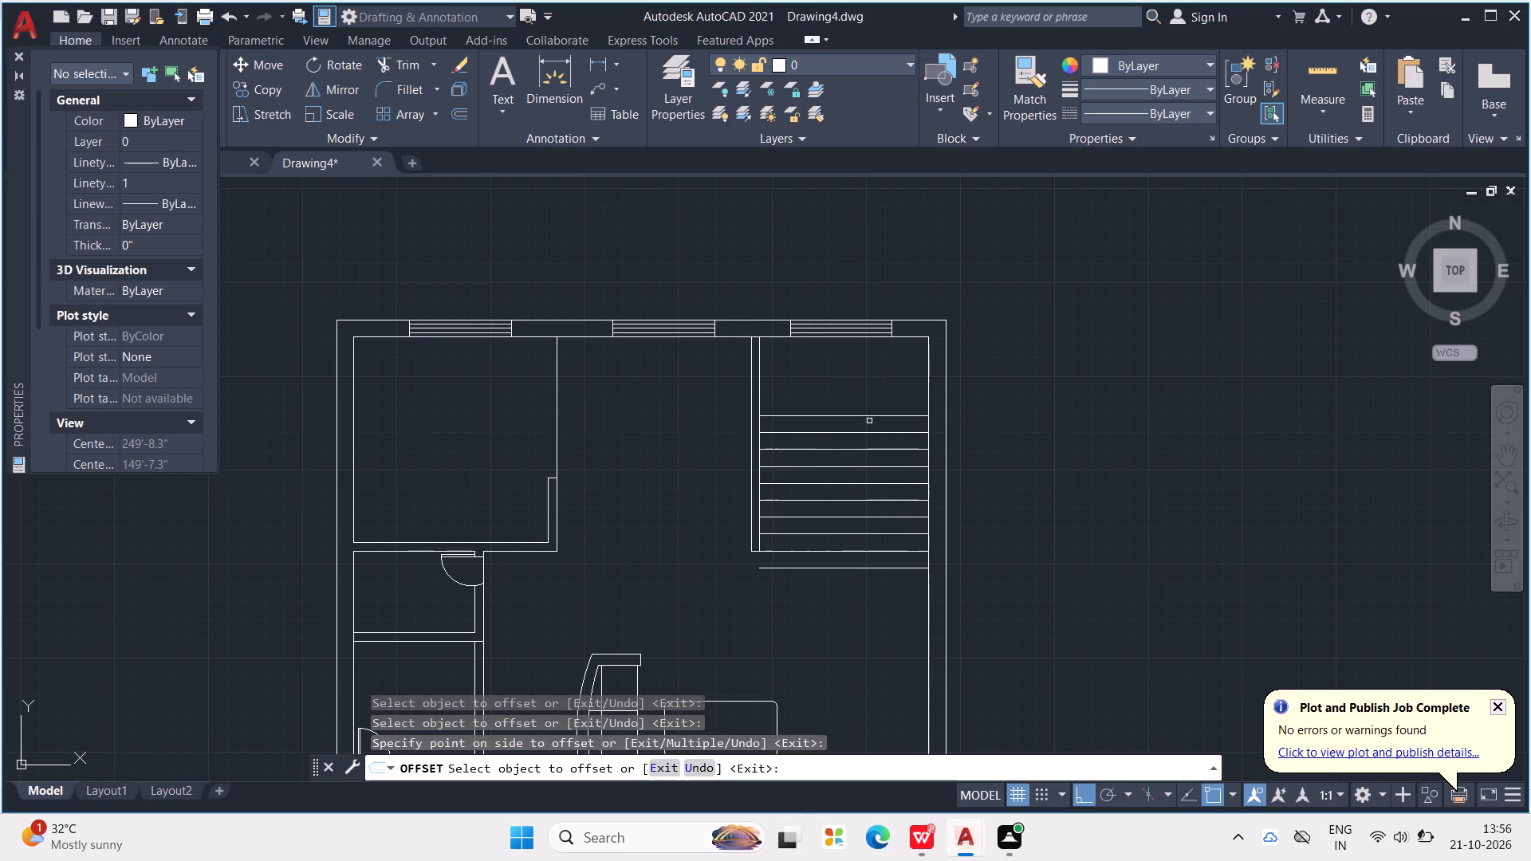
pyautogui.press('Escape')
pyautogui.press('Escape')
pyautogui.press('Escape')
# Draw a vertical centre line through the stair treads from the lowest tread up to the topmost tread.
pyautogui.press('l')
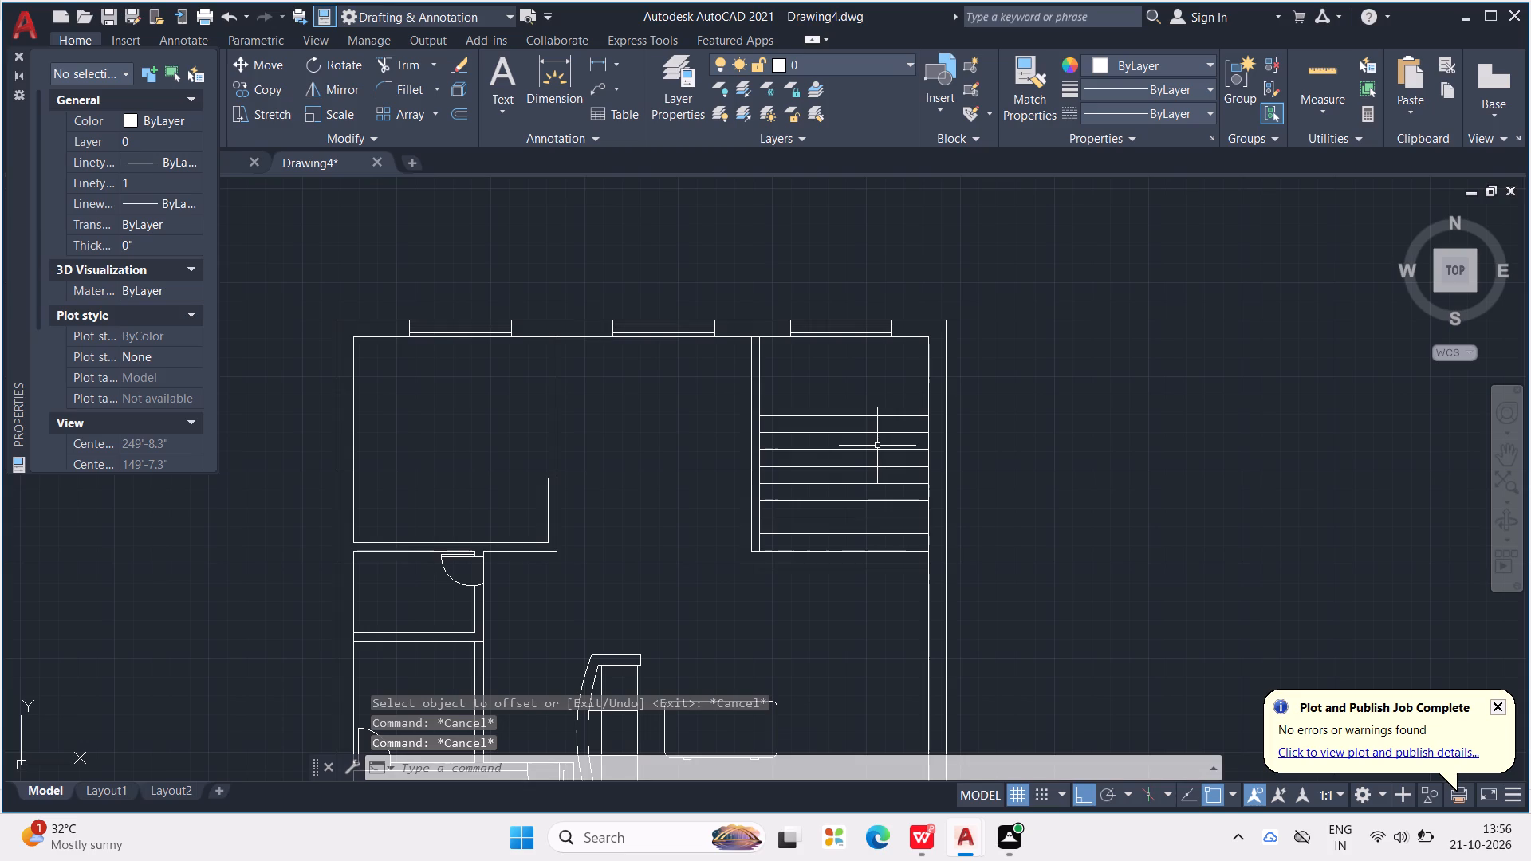
pyautogui.press('Return')
pyautogui.click(848, 571)
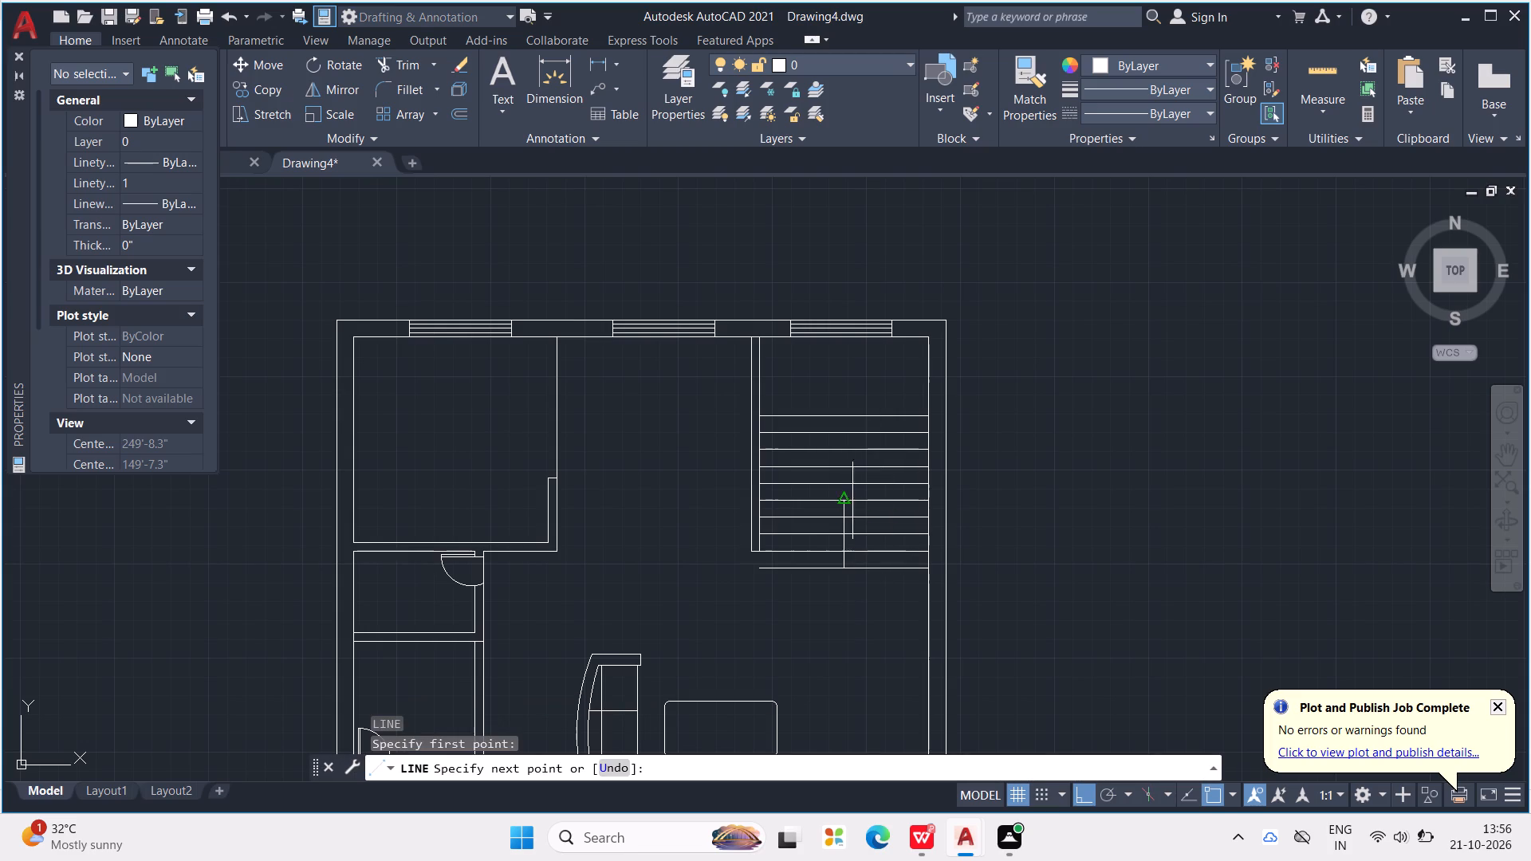
pyautogui.scroll(1, 837, 419)
pyautogui.click(843, 413)
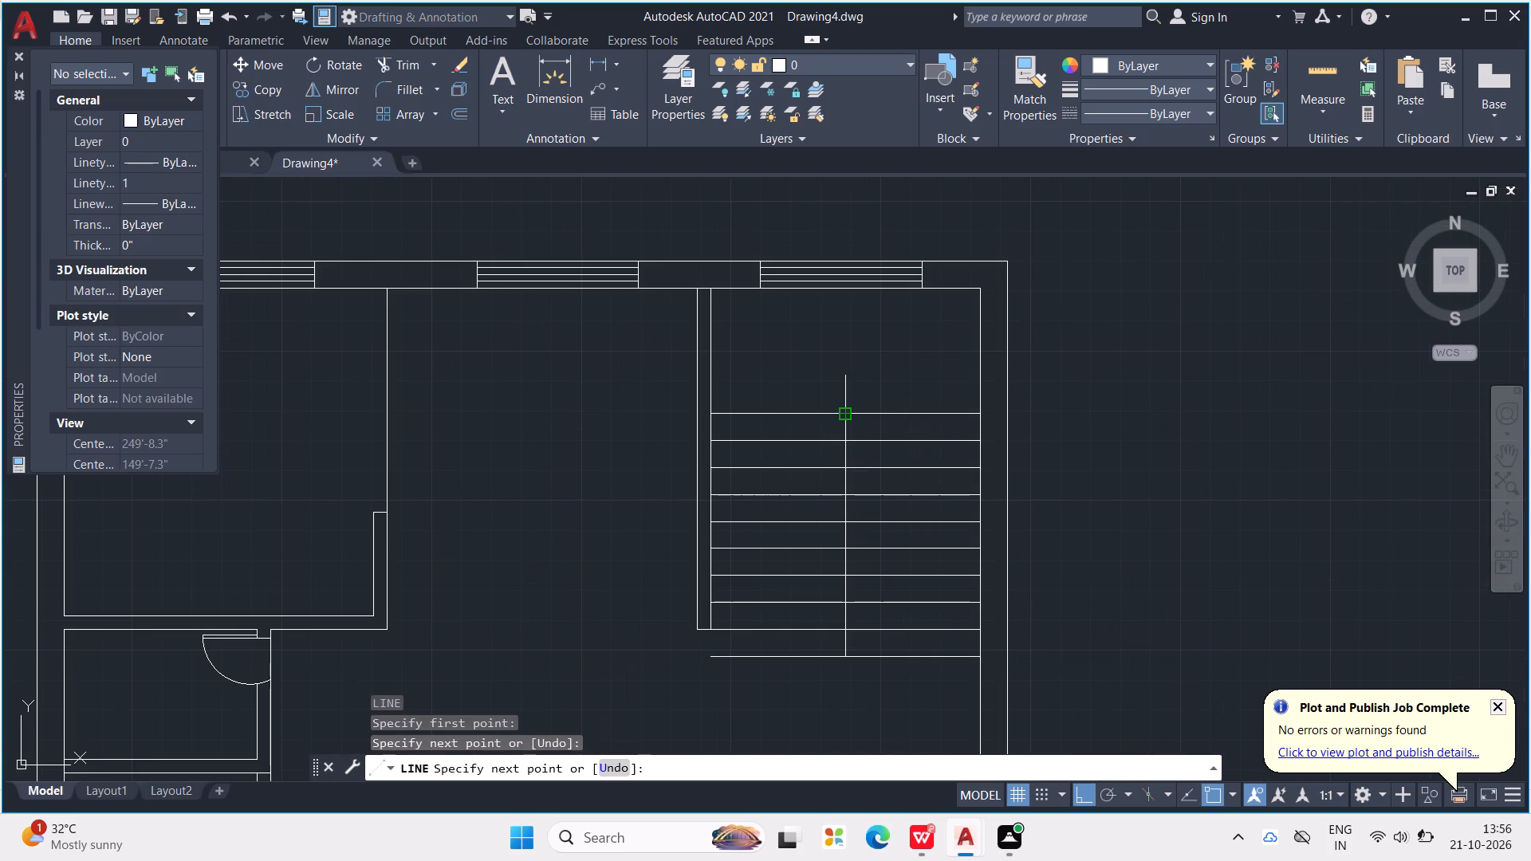
pyautogui.press('Escape')
pyautogui.press('Escape')
pyautogui.press('Escape')
pyautogui.press('Escape')
pyautogui.press('Escape')
# Offset the stair's vertical centre line 3" to each side.
pyautogui.write('OFF')
pyautogui.press('Return')
pyautogui.write('3"')
pyautogui.press('Return')
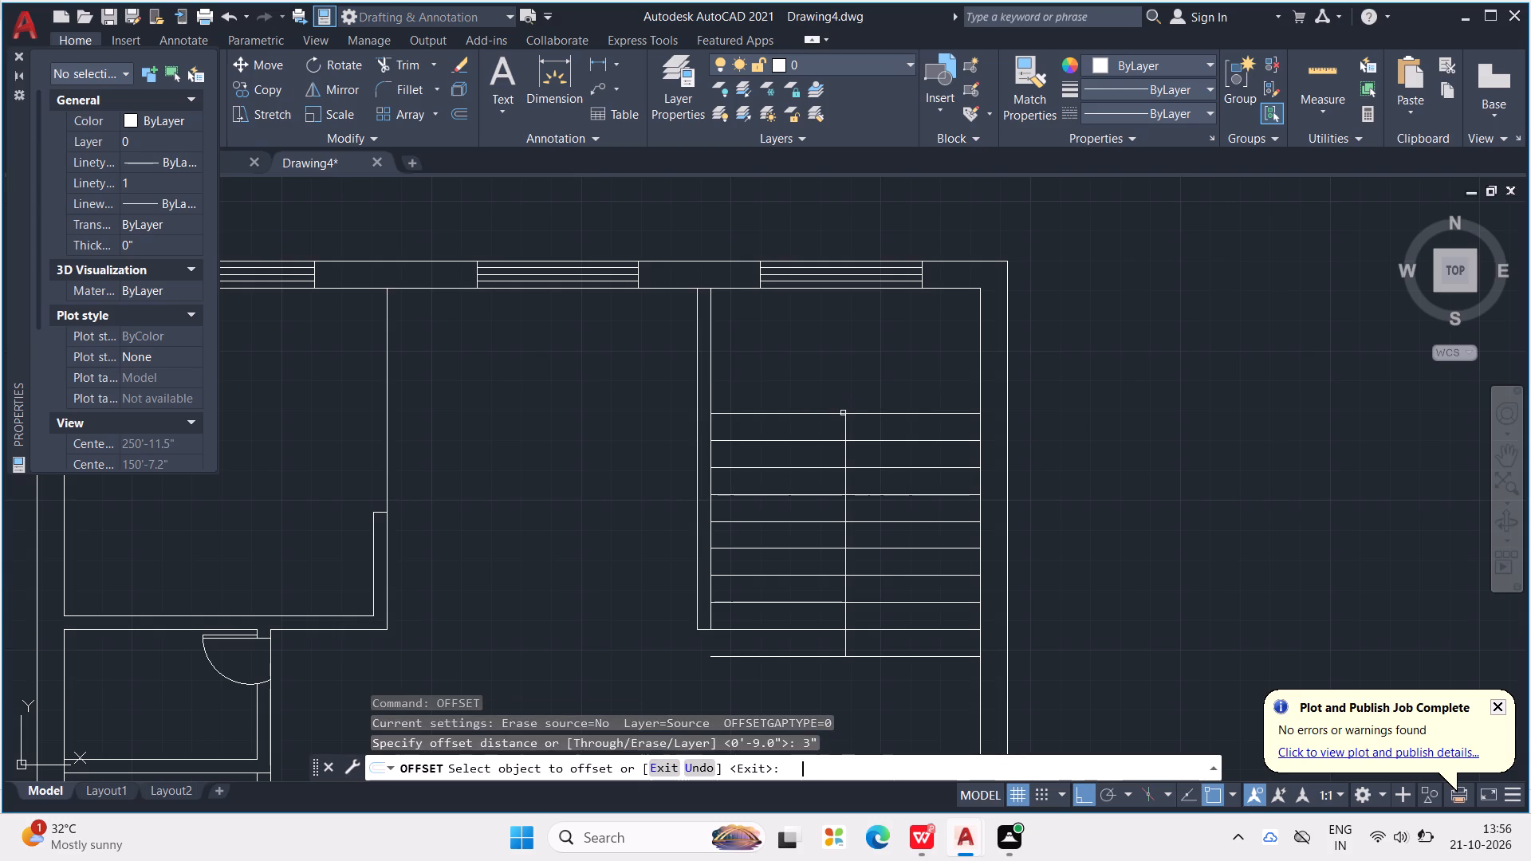
pyautogui.click(845, 505)
pyautogui.click(877, 507)
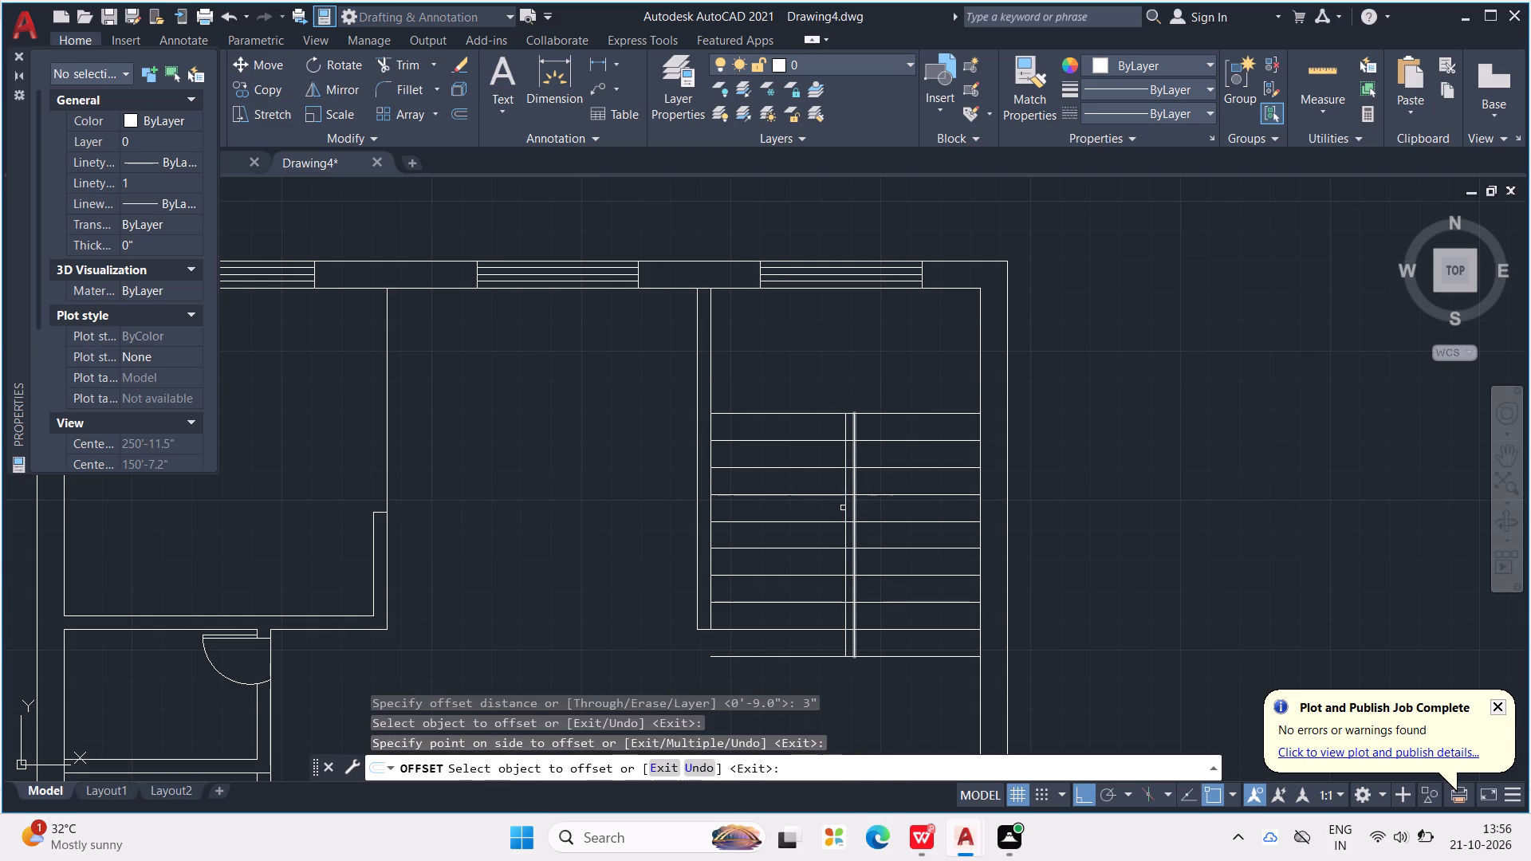
pyautogui.click(843, 508)
pyautogui.click(828, 518)
pyautogui.press('Escape')
pyautogui.press('Escape')
pyautogui.press('Escape')
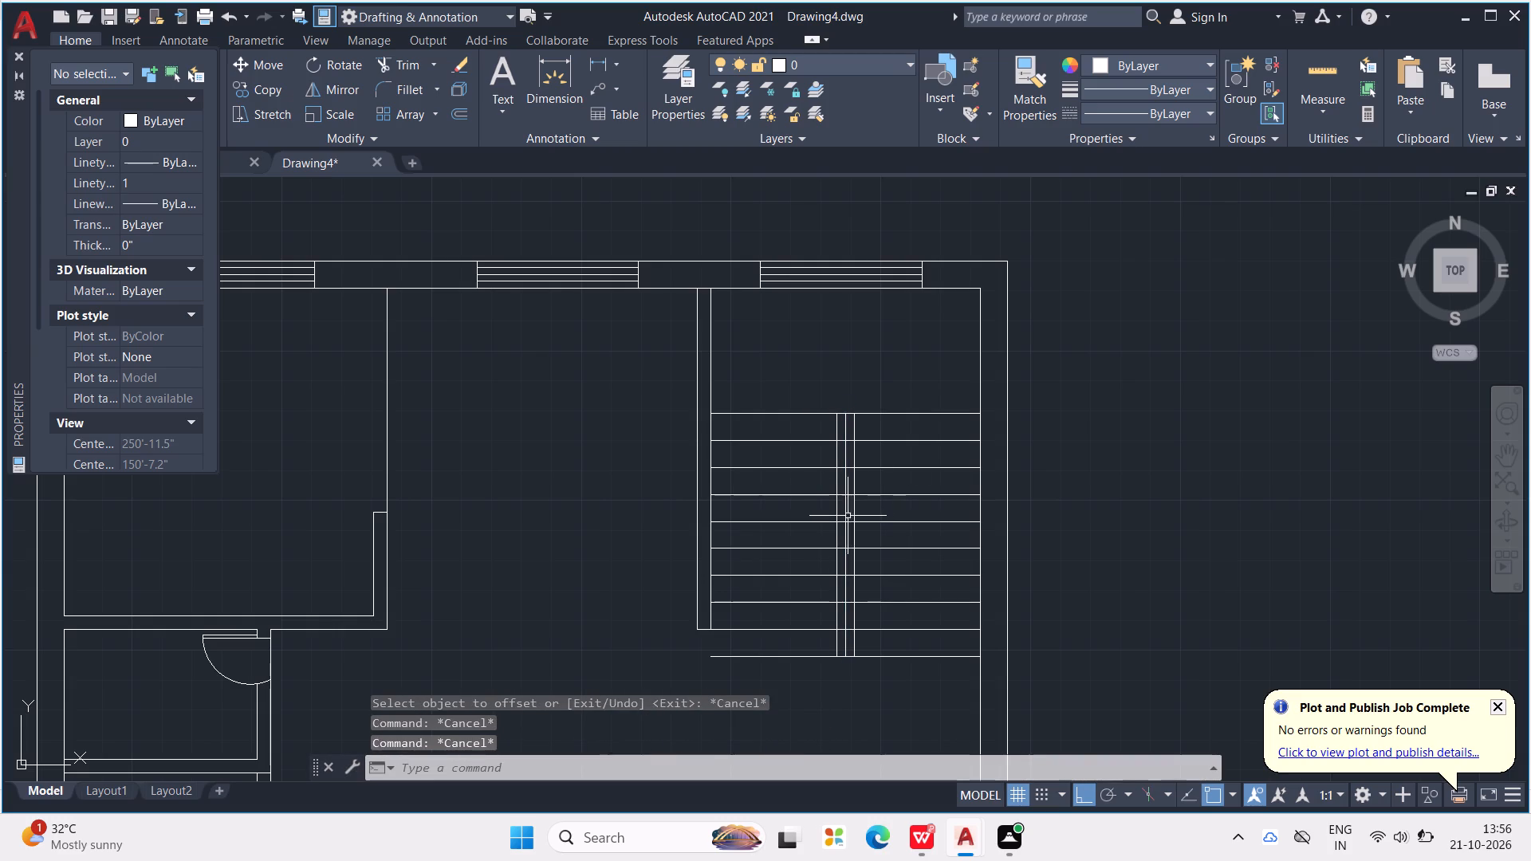
# Delete the original centre line between the two offset lines of the stair.
pyautogui.click(846, 513)
pyautogui.press('Delete')
pyautogui.press('Delete')
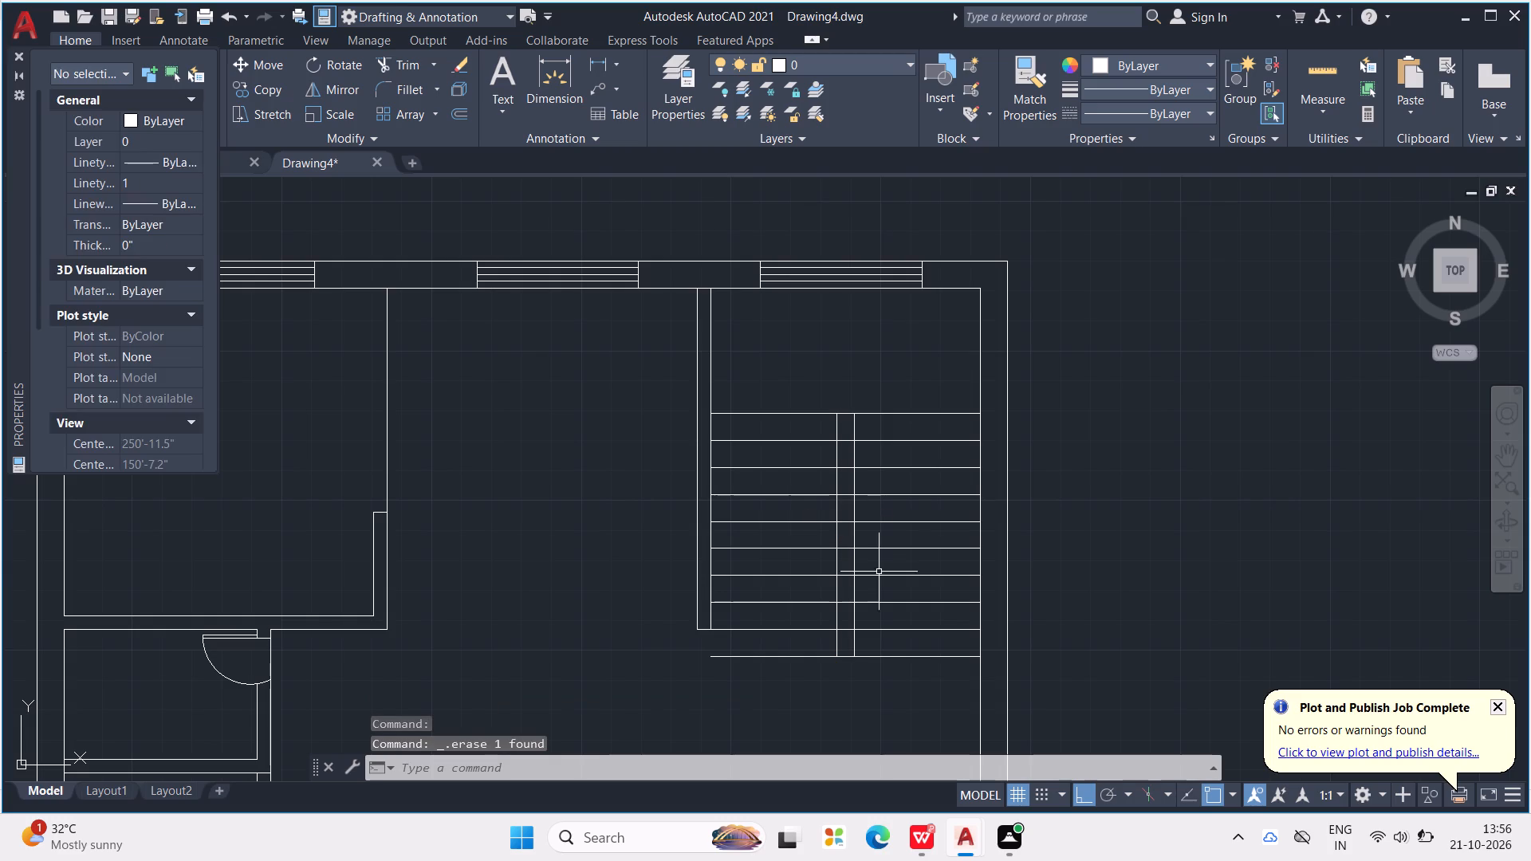
pyautogui.press('Delete')
pyautogui.press('Delete')
# Trim away the part of the lowest tread line left of the stair's central divider.
pyautogui.write('TR')
pyautogui.press('Return')
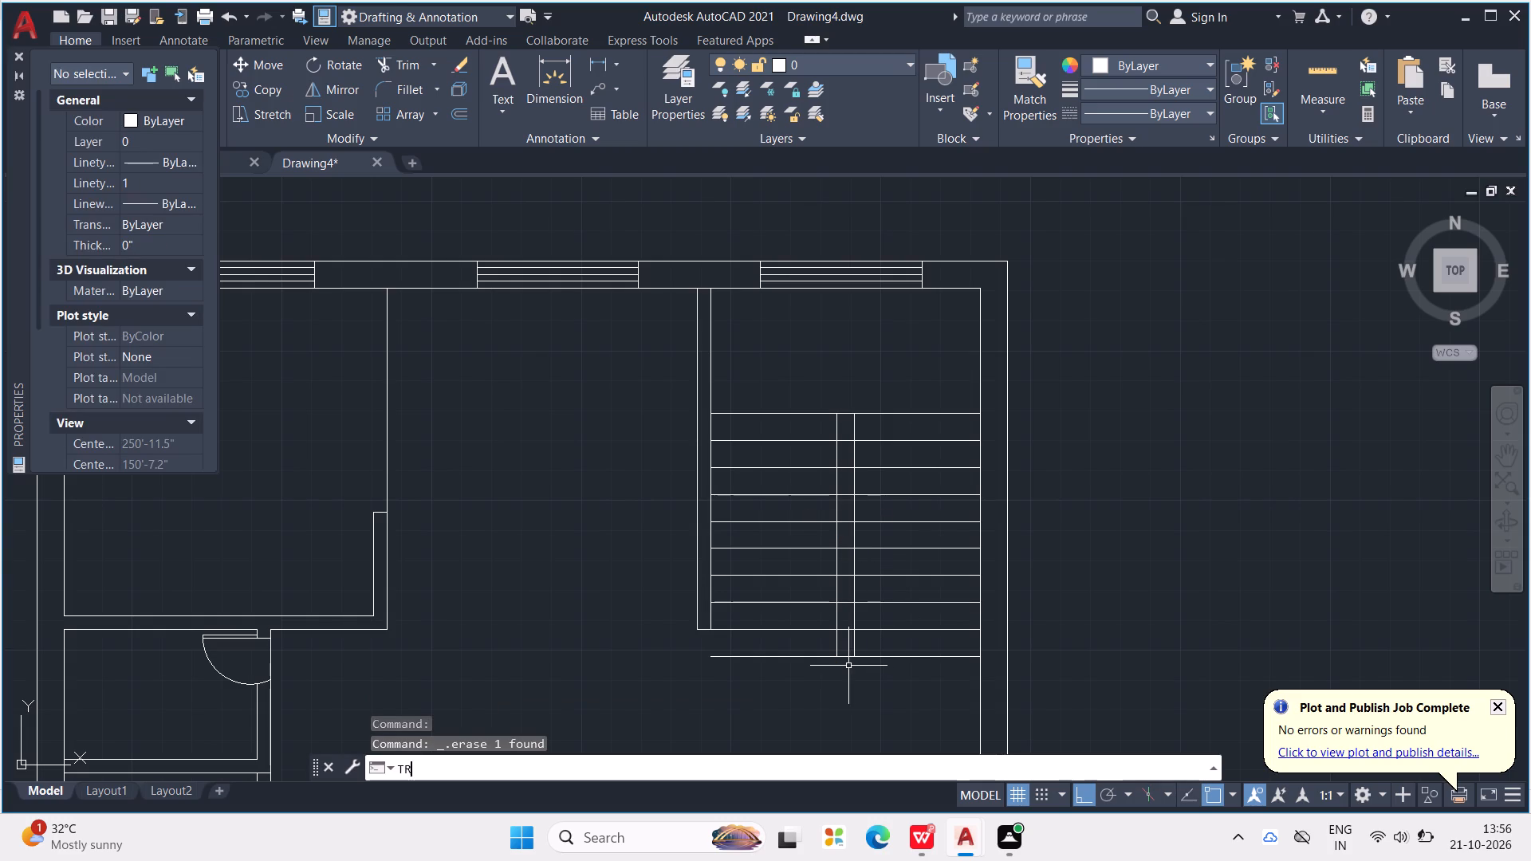
pyautogui.moveTo(768, 681); pyautogui.dragTo(765, 648)
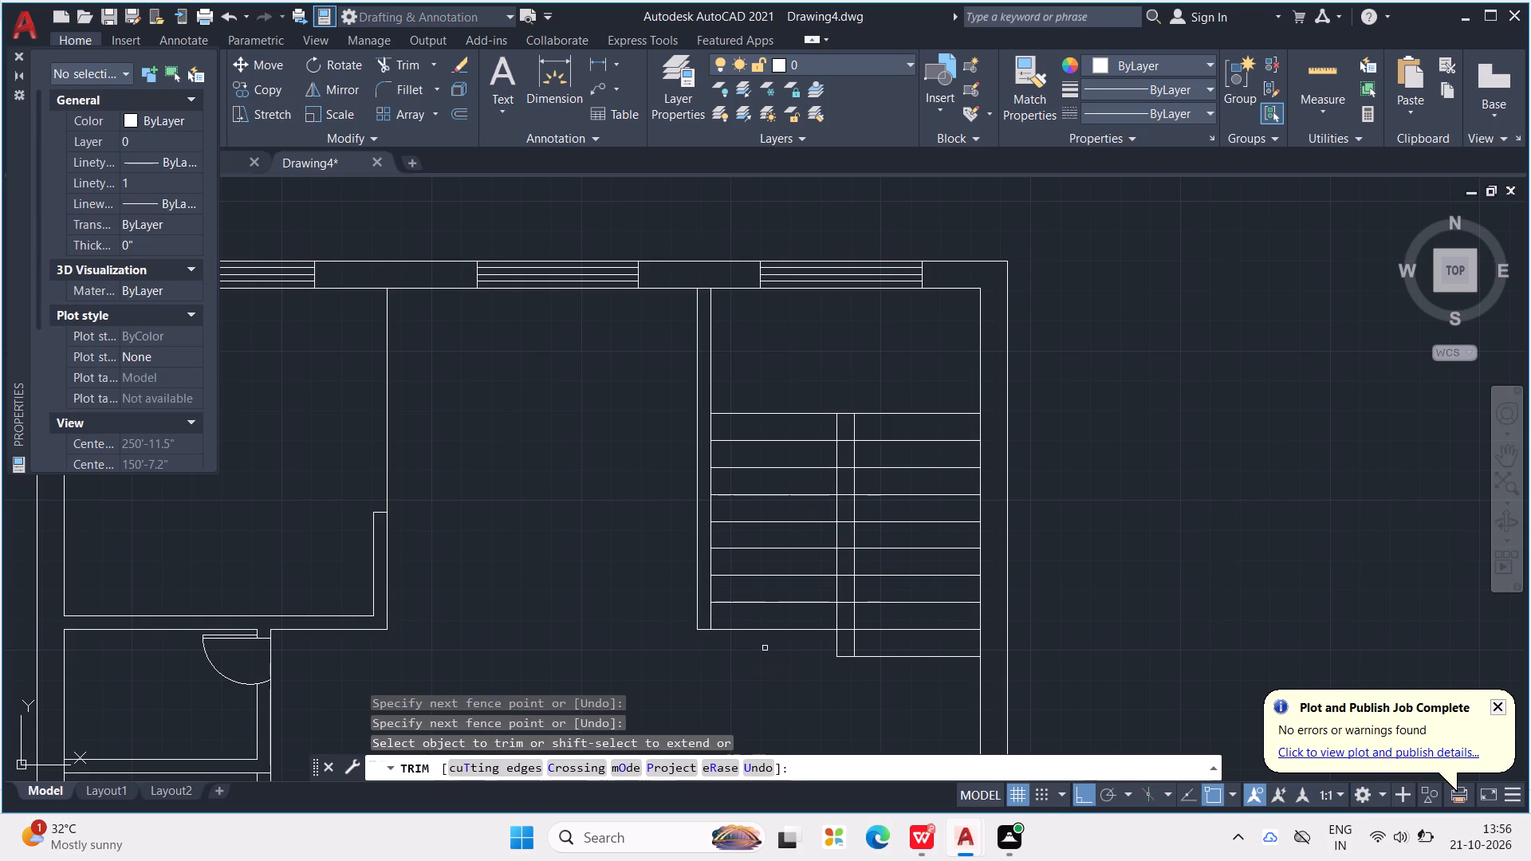
pyautogui.moveTo(763, 648); pyautogui.dragTo(730, 659, button='middle')
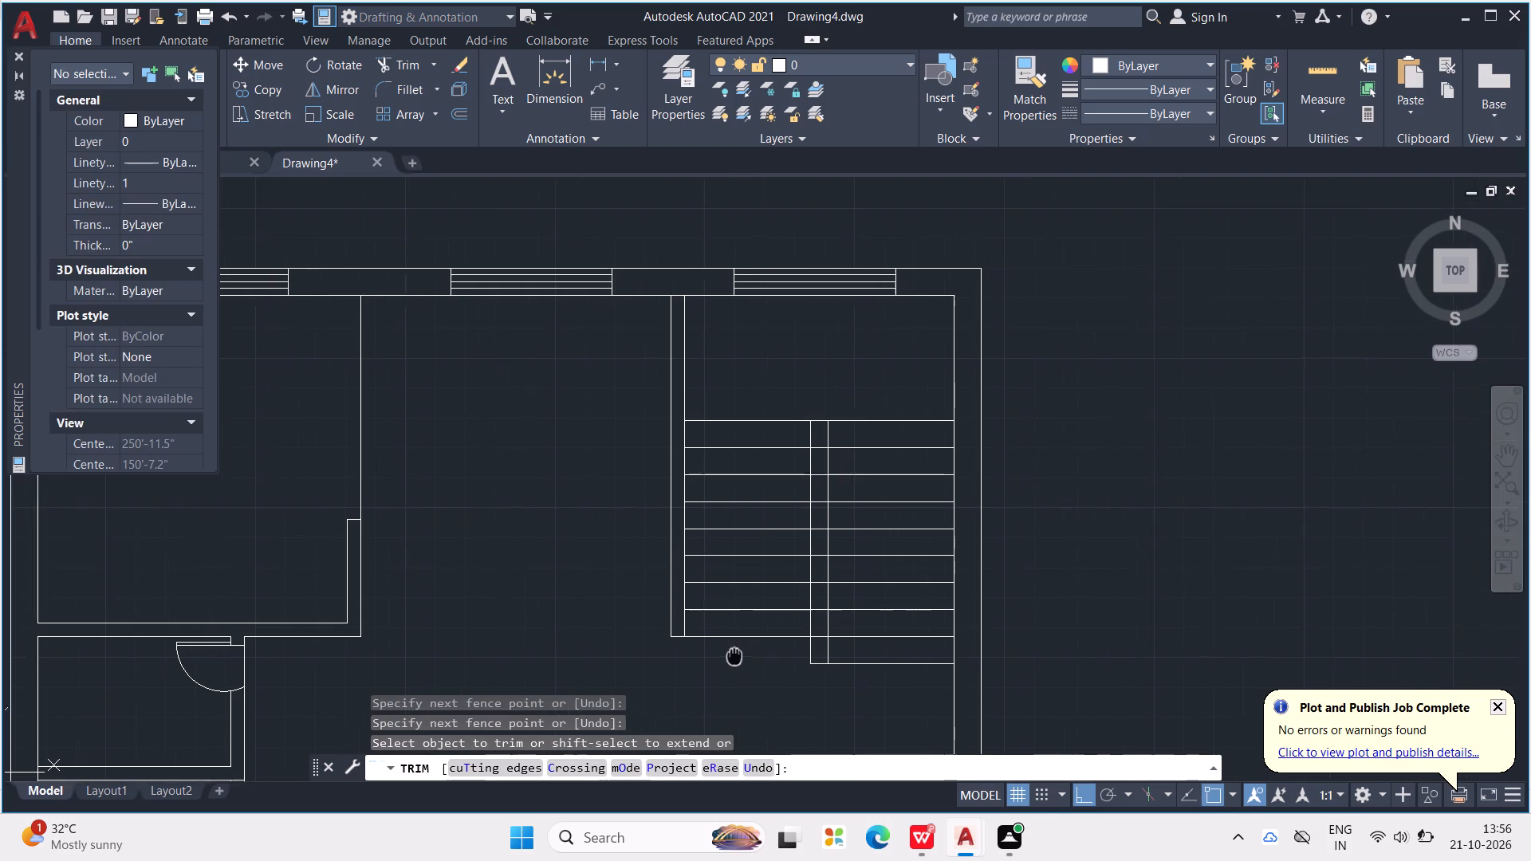
pyautogui.moveTo(730, 659); pyautogui.dragTo(691, 670, button='middle')
pyautogui.press('Escape')
pyautogui.press('Escape')
pyautogui.press('Escape')
pyautogui.press('Escape')
# Draw a U-shaped direction line from the right flight's fifth tread from the bottom, up past the top tread, across and down the left flight.
pyautogui.press('l')
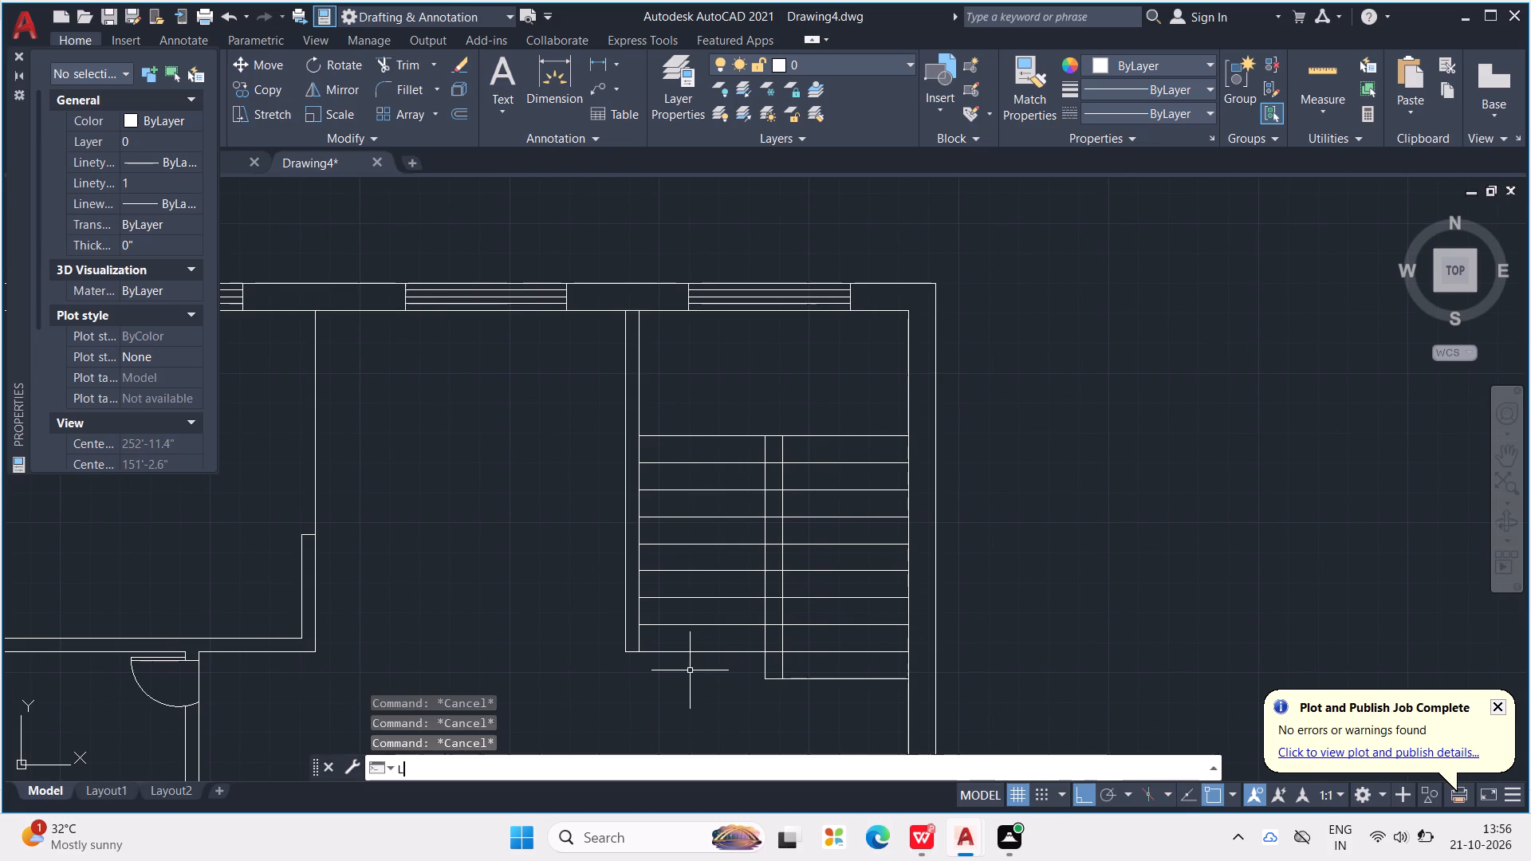
pyautogui.press('Return')
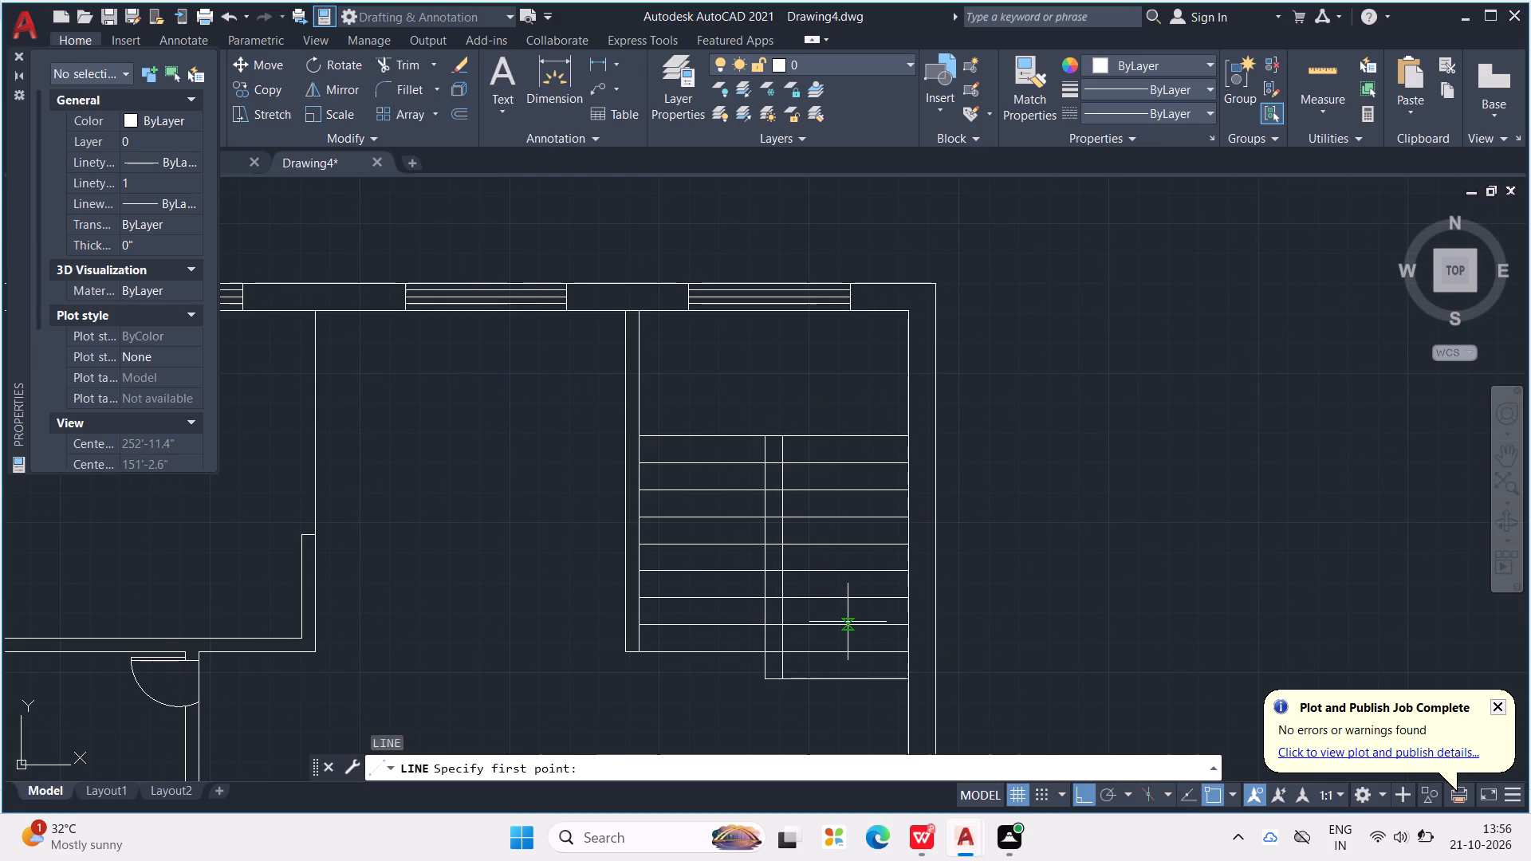
pyautogui.click(848, 575)
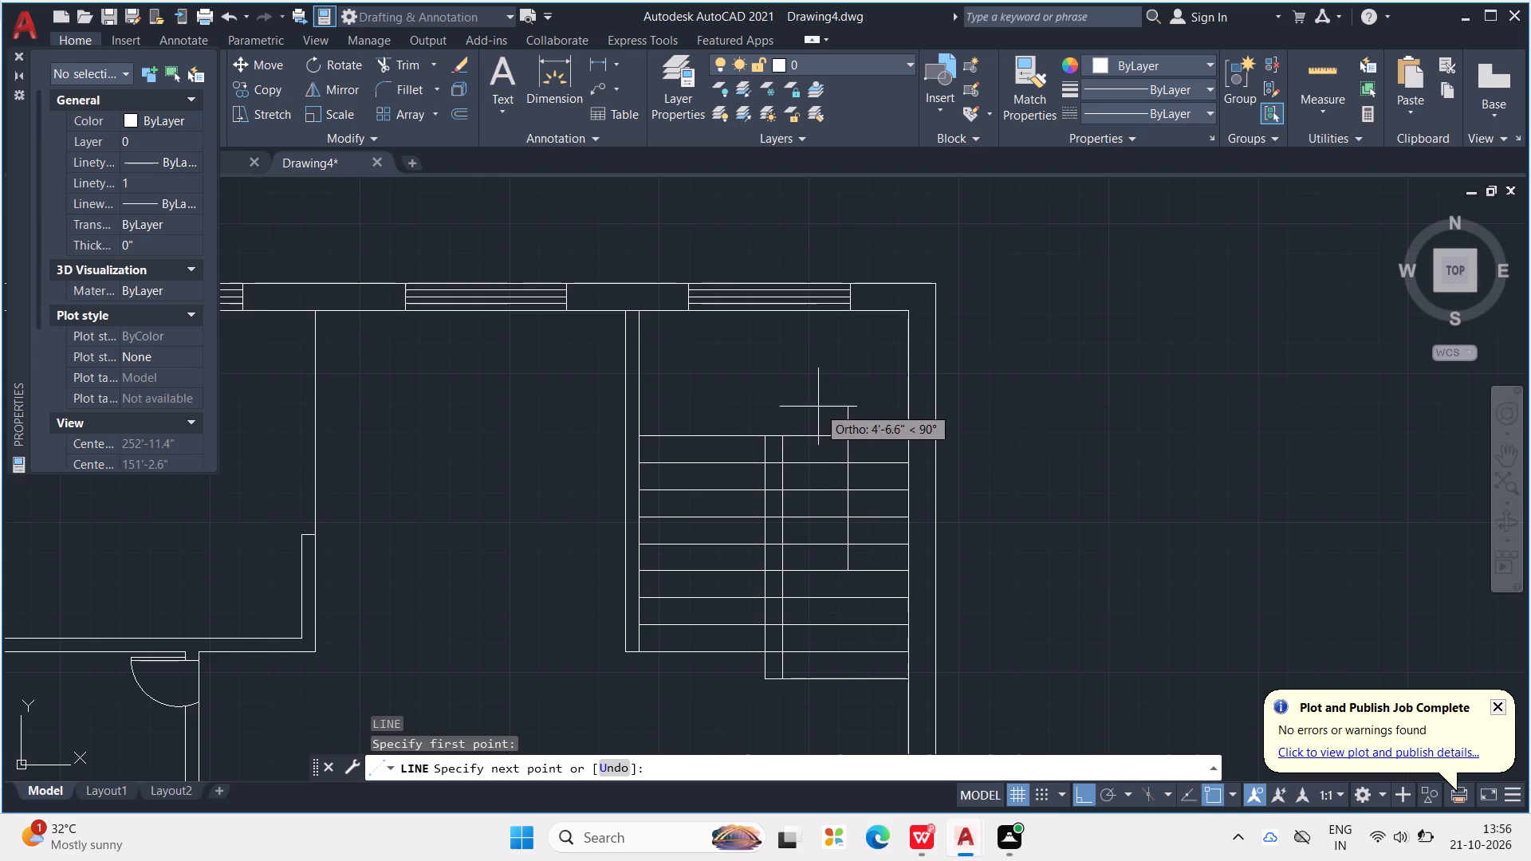
pyautogui.click(840, 378)
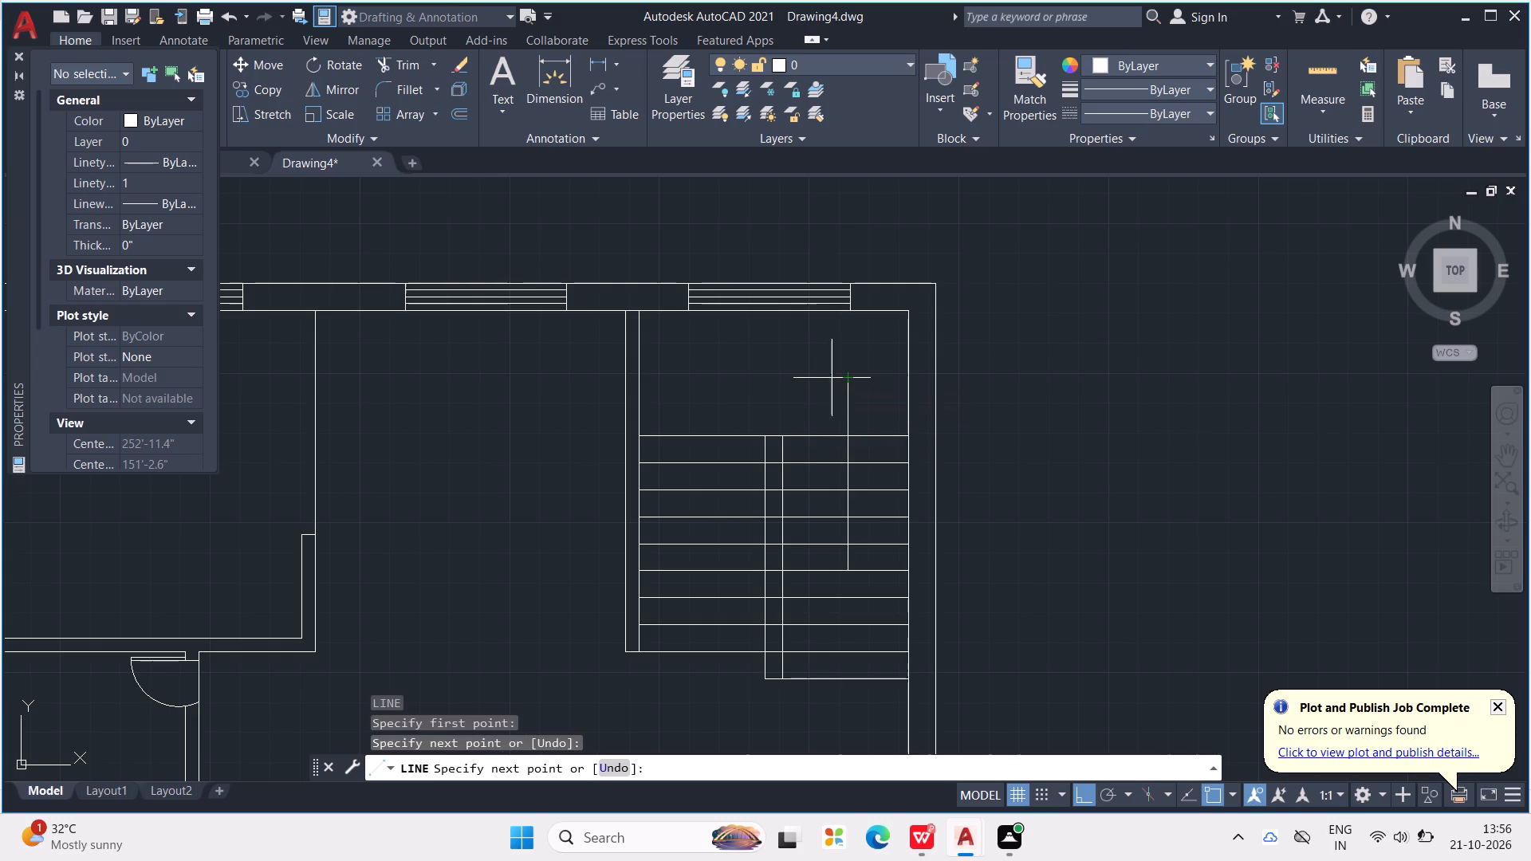
pyautogui.click(708, 396)
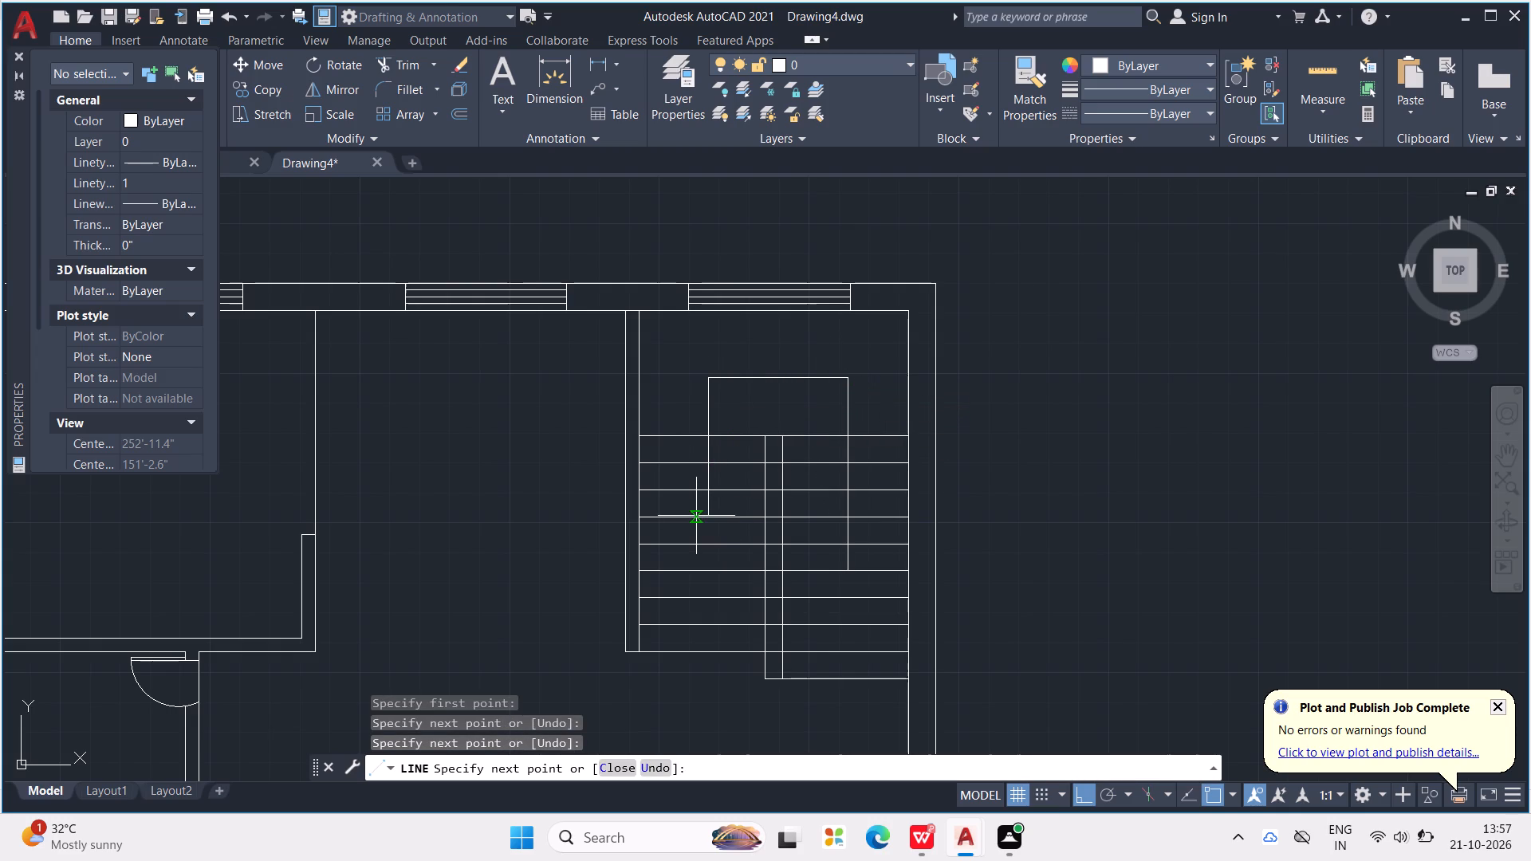
pyautogui.click(712, 531)
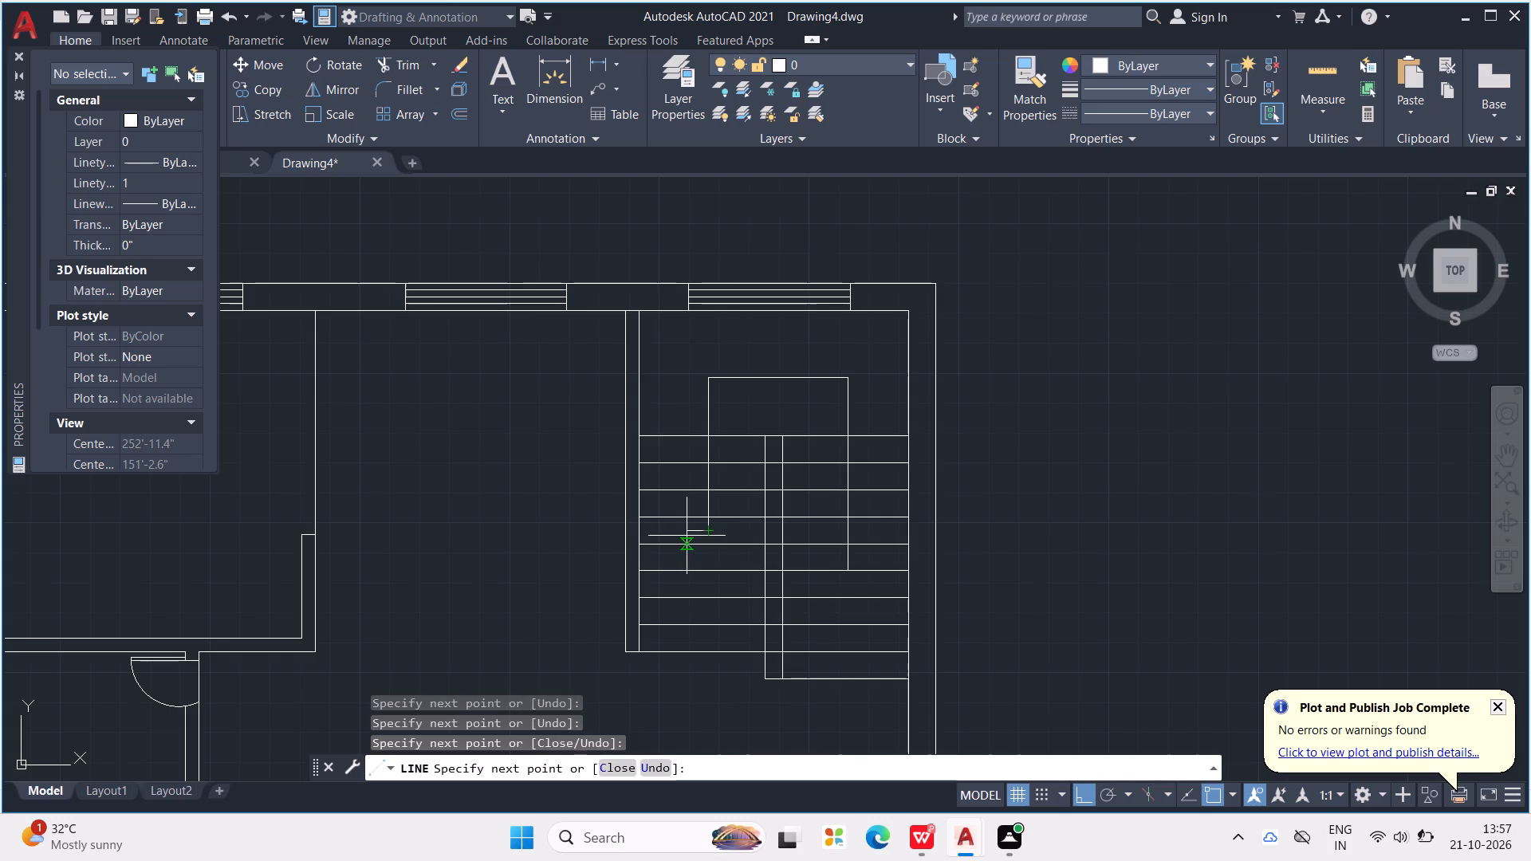
# Draw a triangular arrowhead on the direction line's left-flight end, with a base 4" to each side and its tip on the tread below.
pyautogui.press('5')
pyautogui.press('BackSpace')
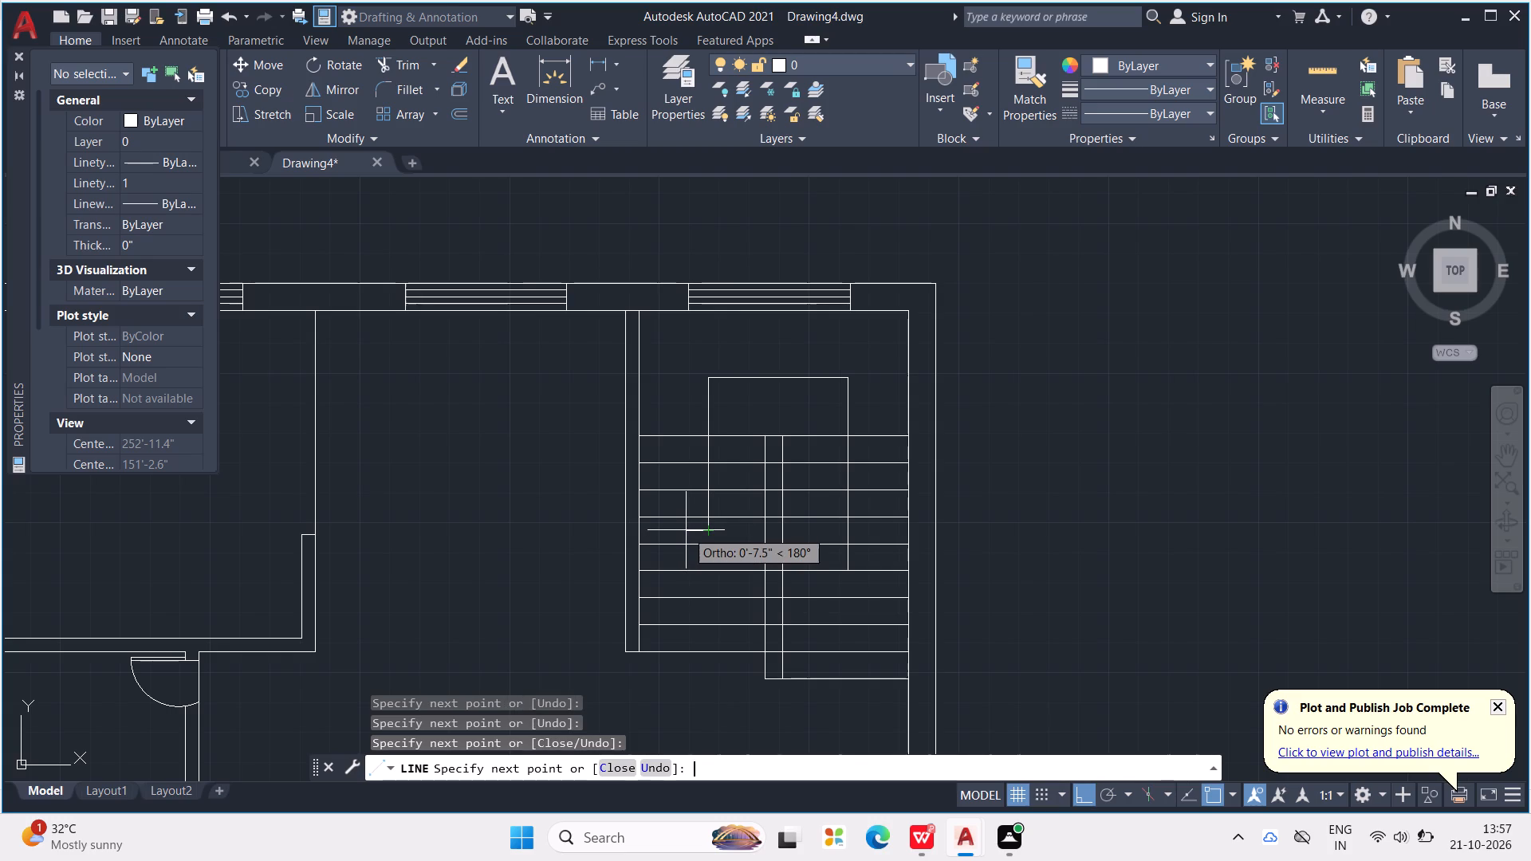
pyautogui.press('4')
pyautogui.hotkey('shift', '"')
pyautogui.press('Return')
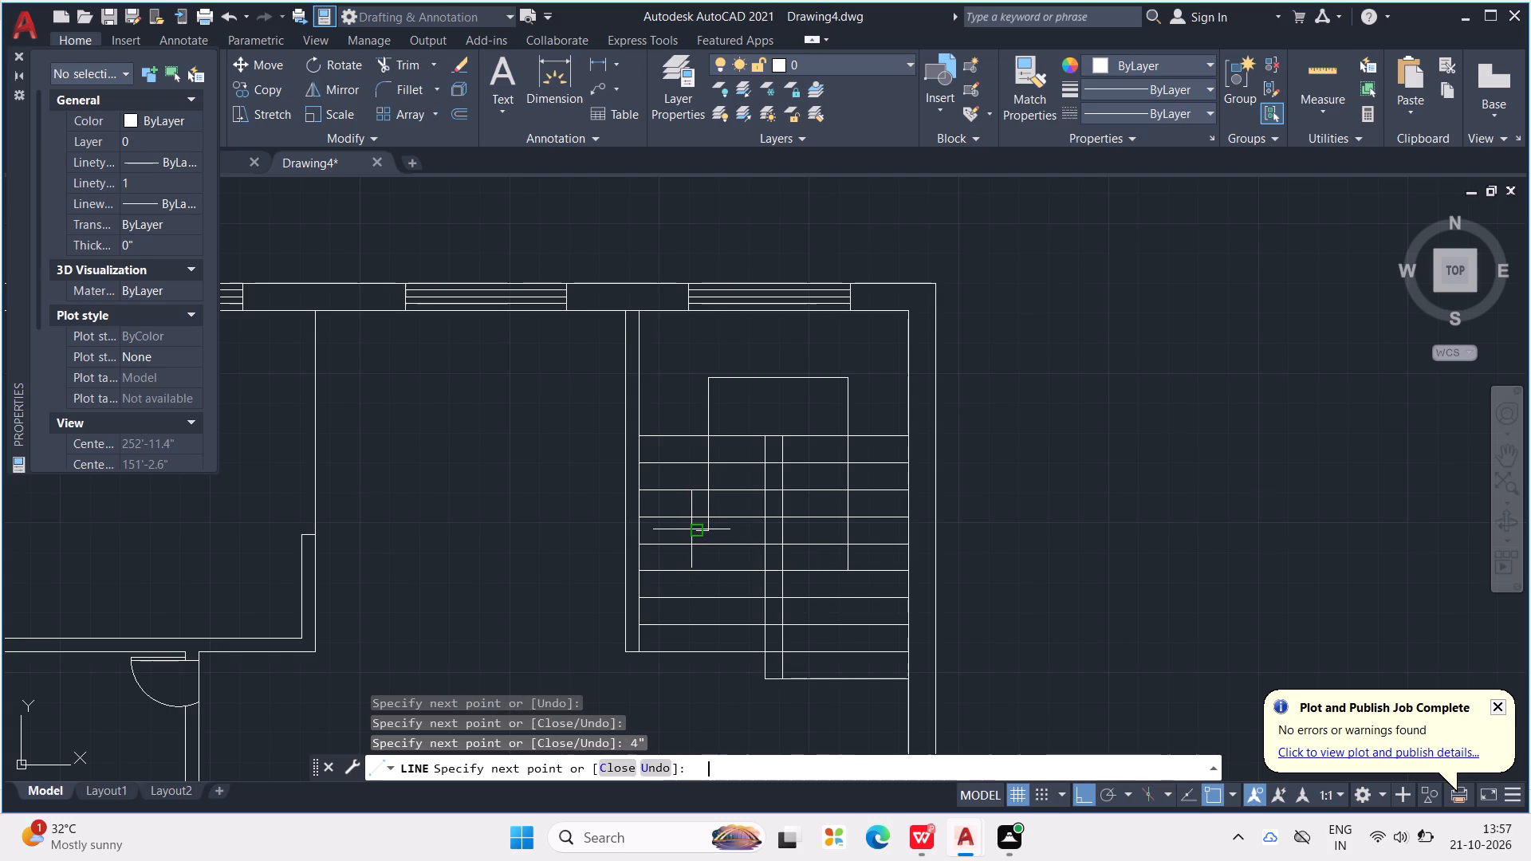
pyautogui.scroll(4, 728, 548)
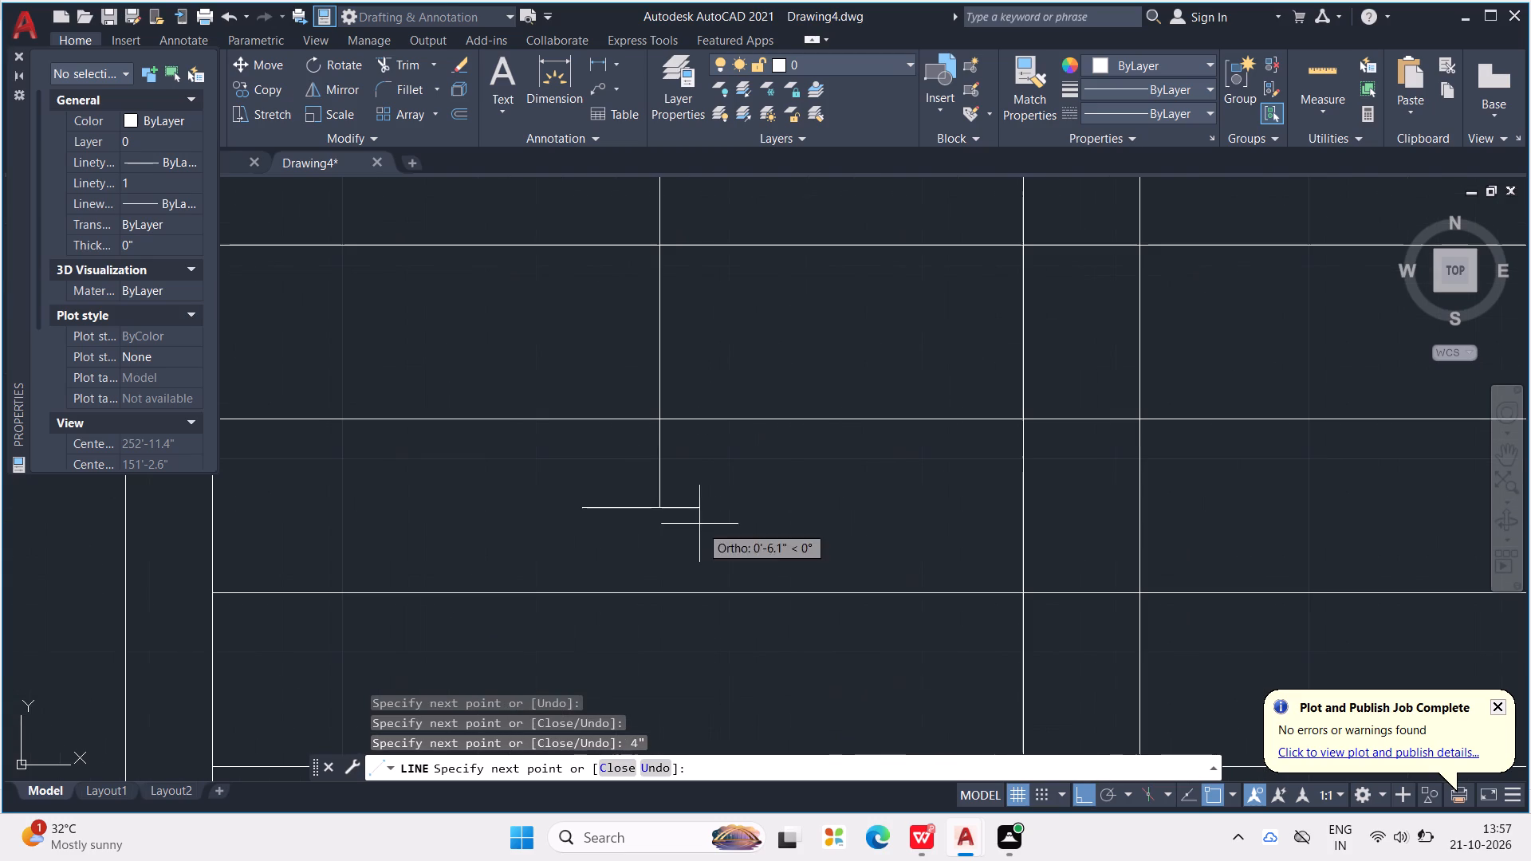
pyautogui.click(660, 511)
pyautogui.press('4')
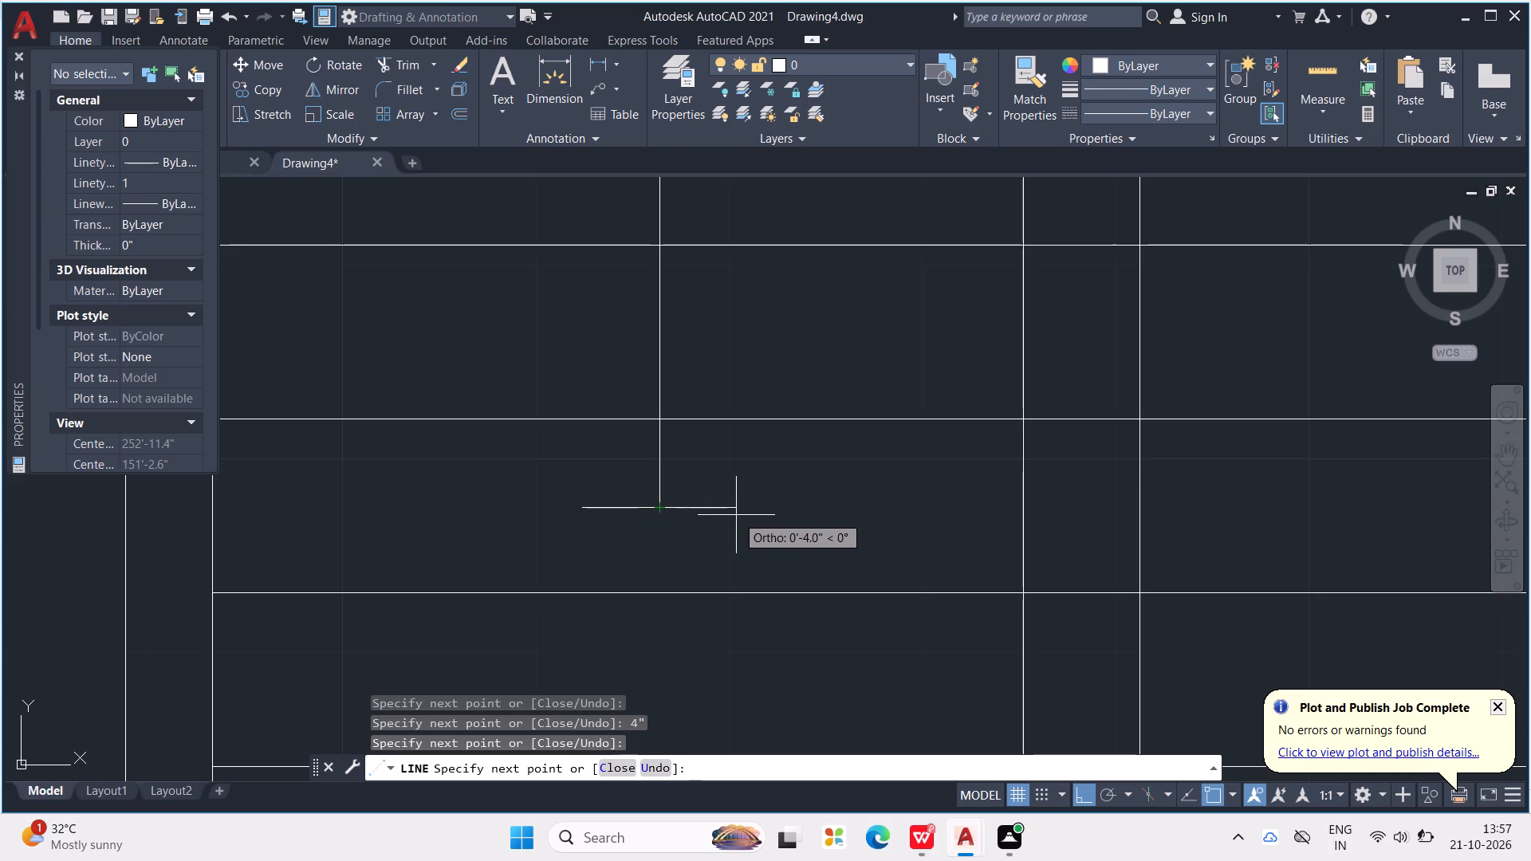
pyautogui.hotkey('shift', '"')
pyautogui.press('Return')
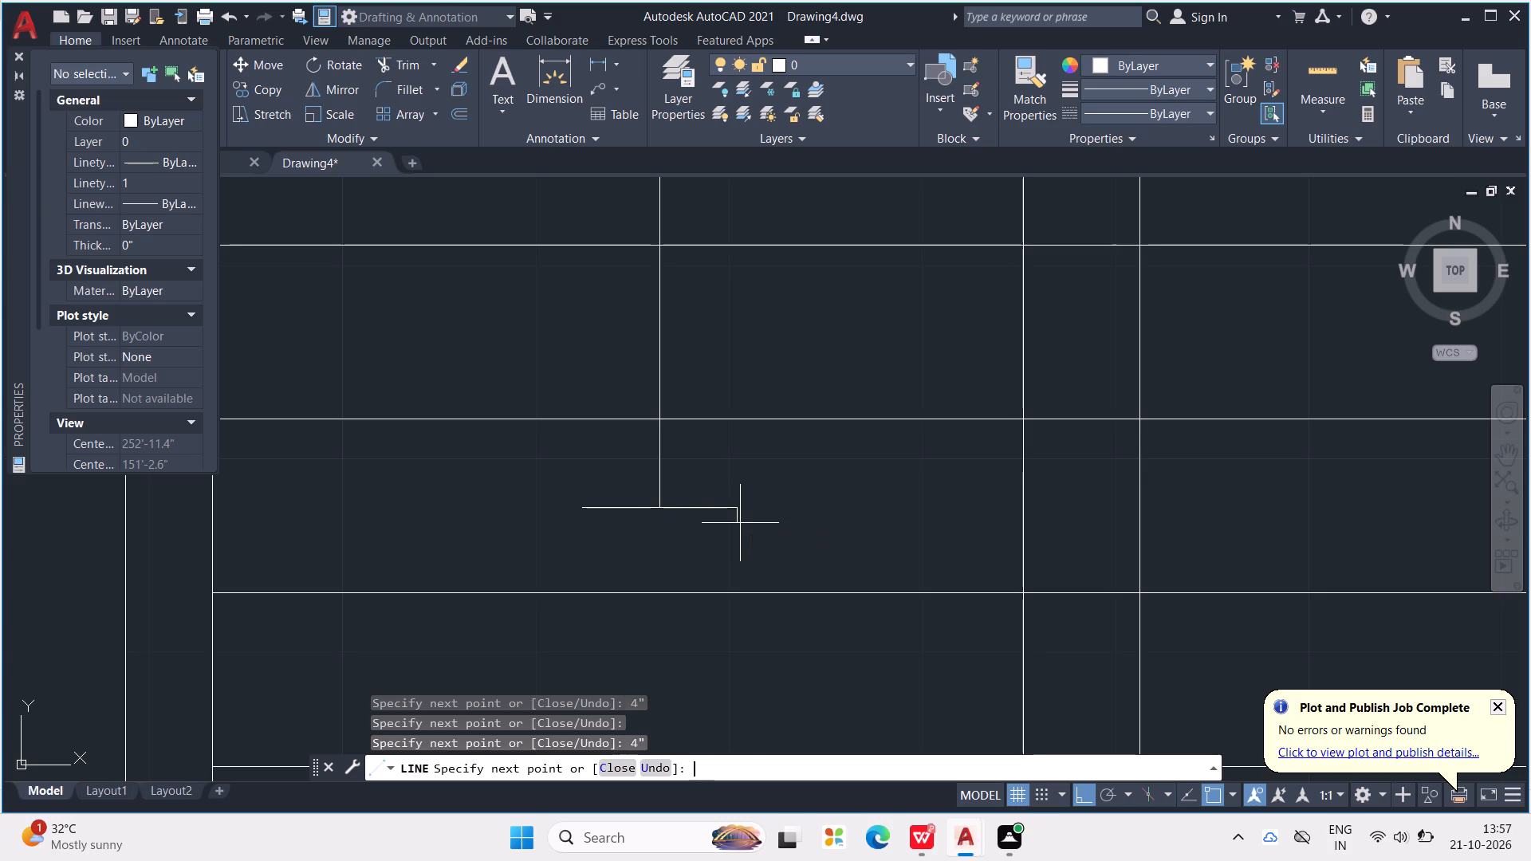
pyautogui.press('F8')
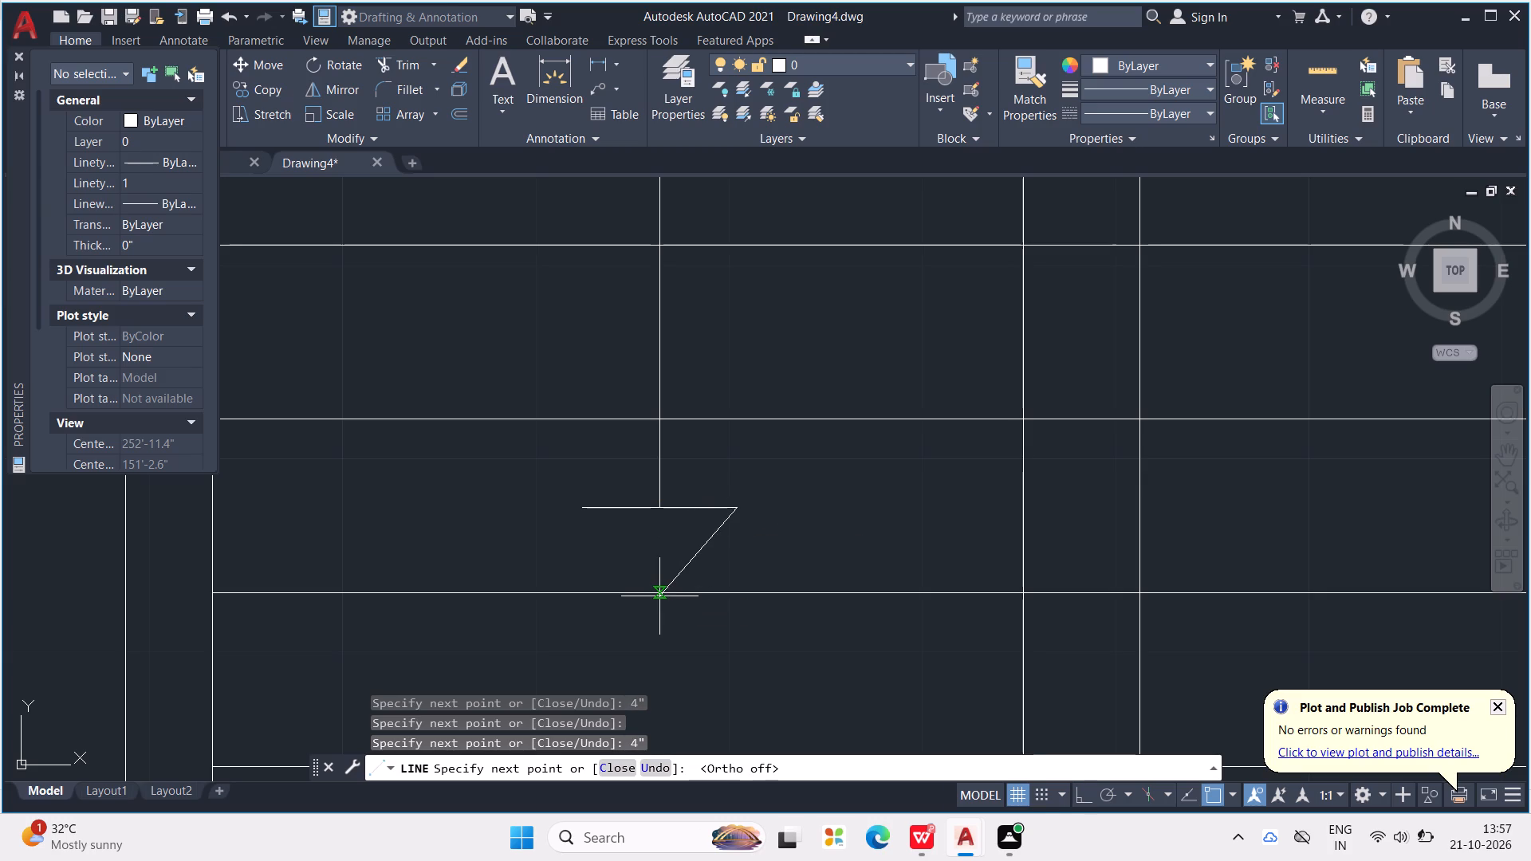
pyautogui.click(657, 596)
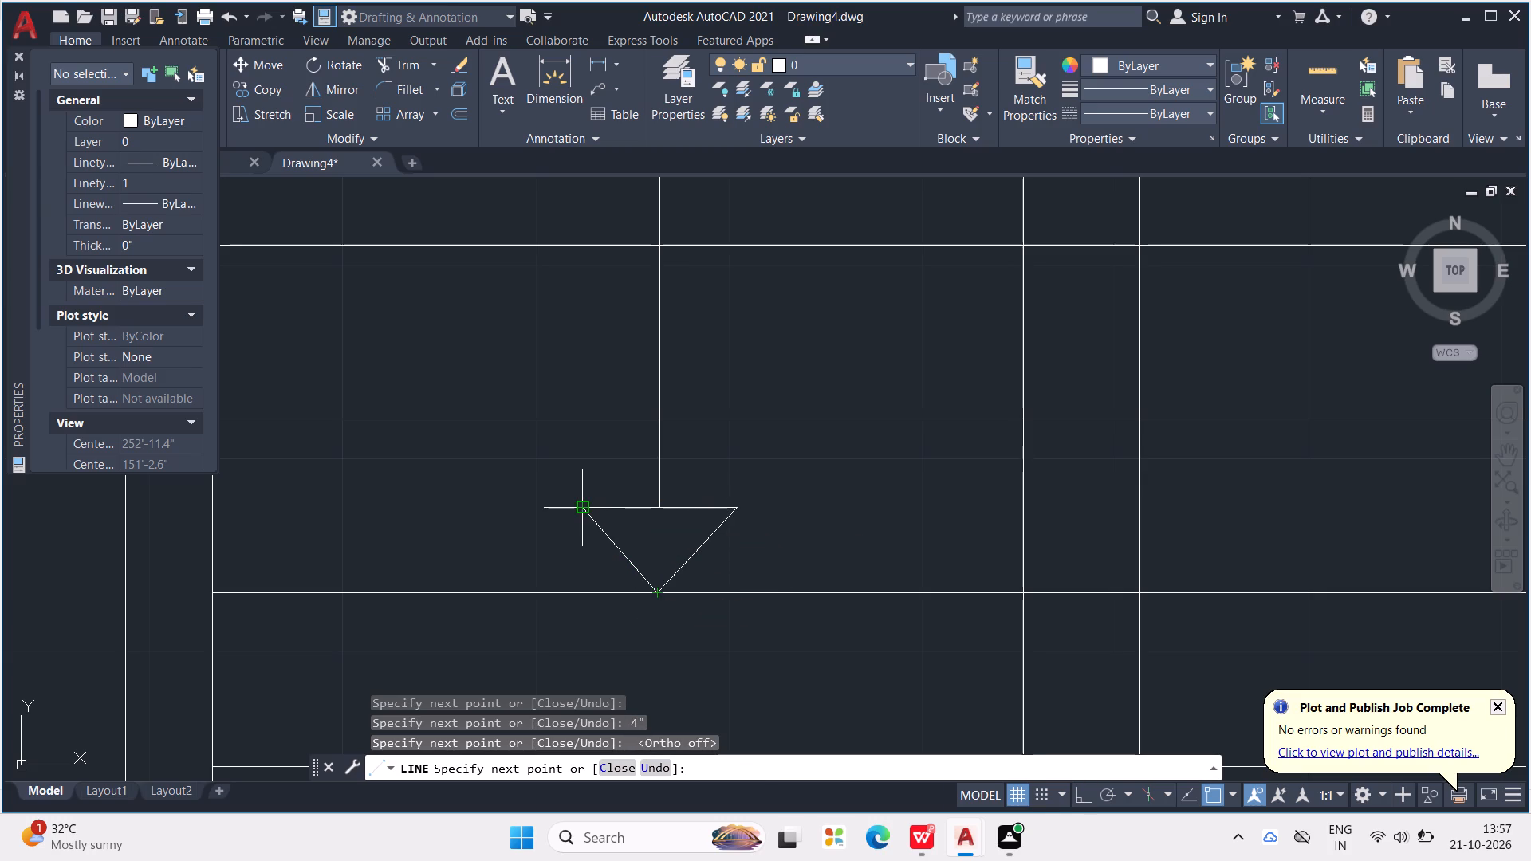
pyautogui.click(588, 509)
pyautogui.scroll(-2, 738, 486)
pyautogui.press('Escape')
pyautogui.scroll(-2, 742, 486)
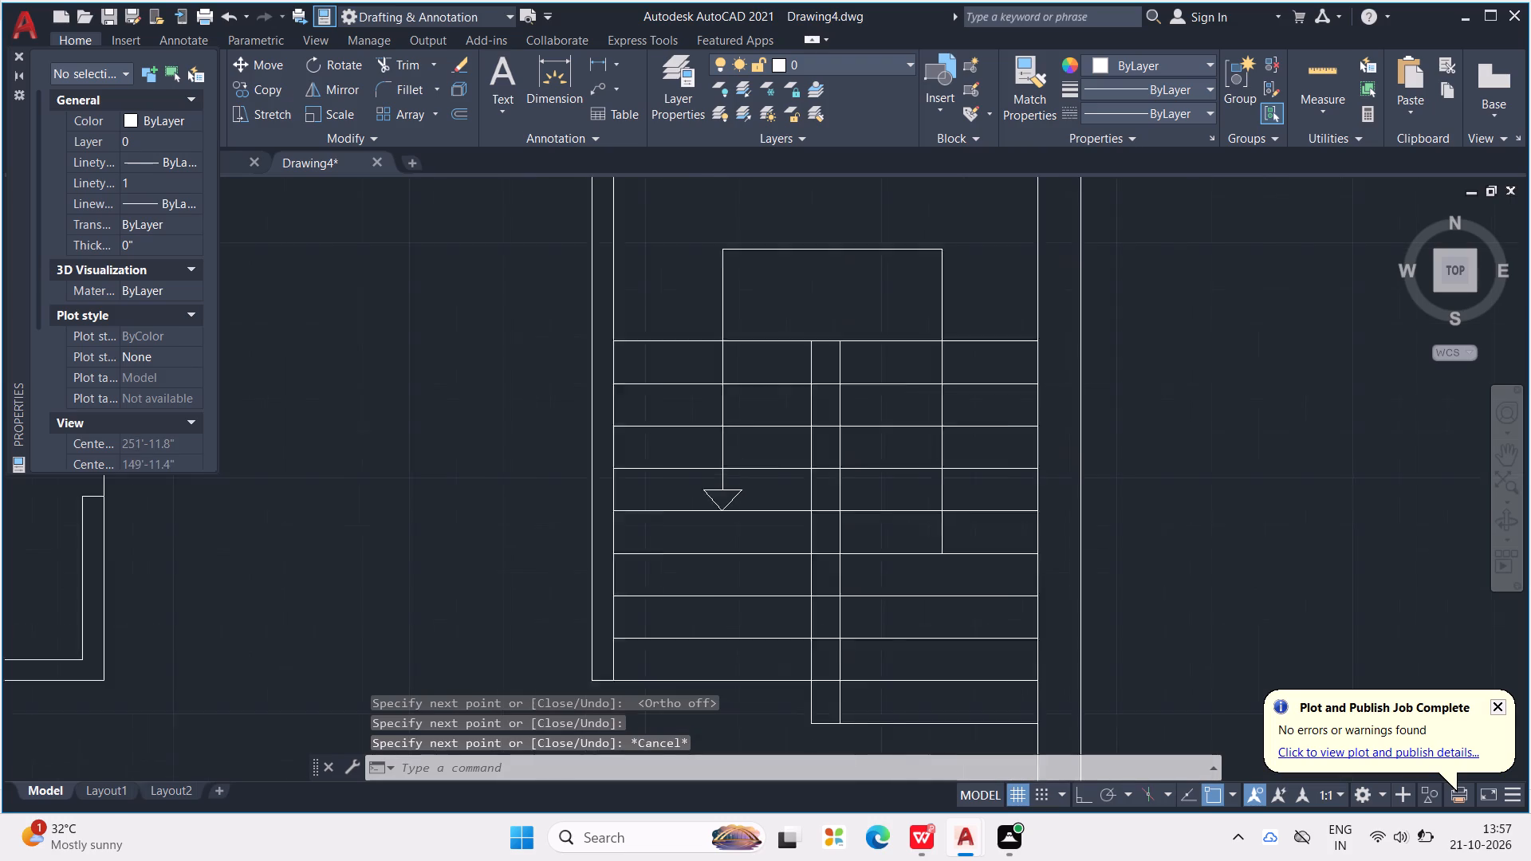
pyautogui.press('Escape')
pyautogui.press('Escape')
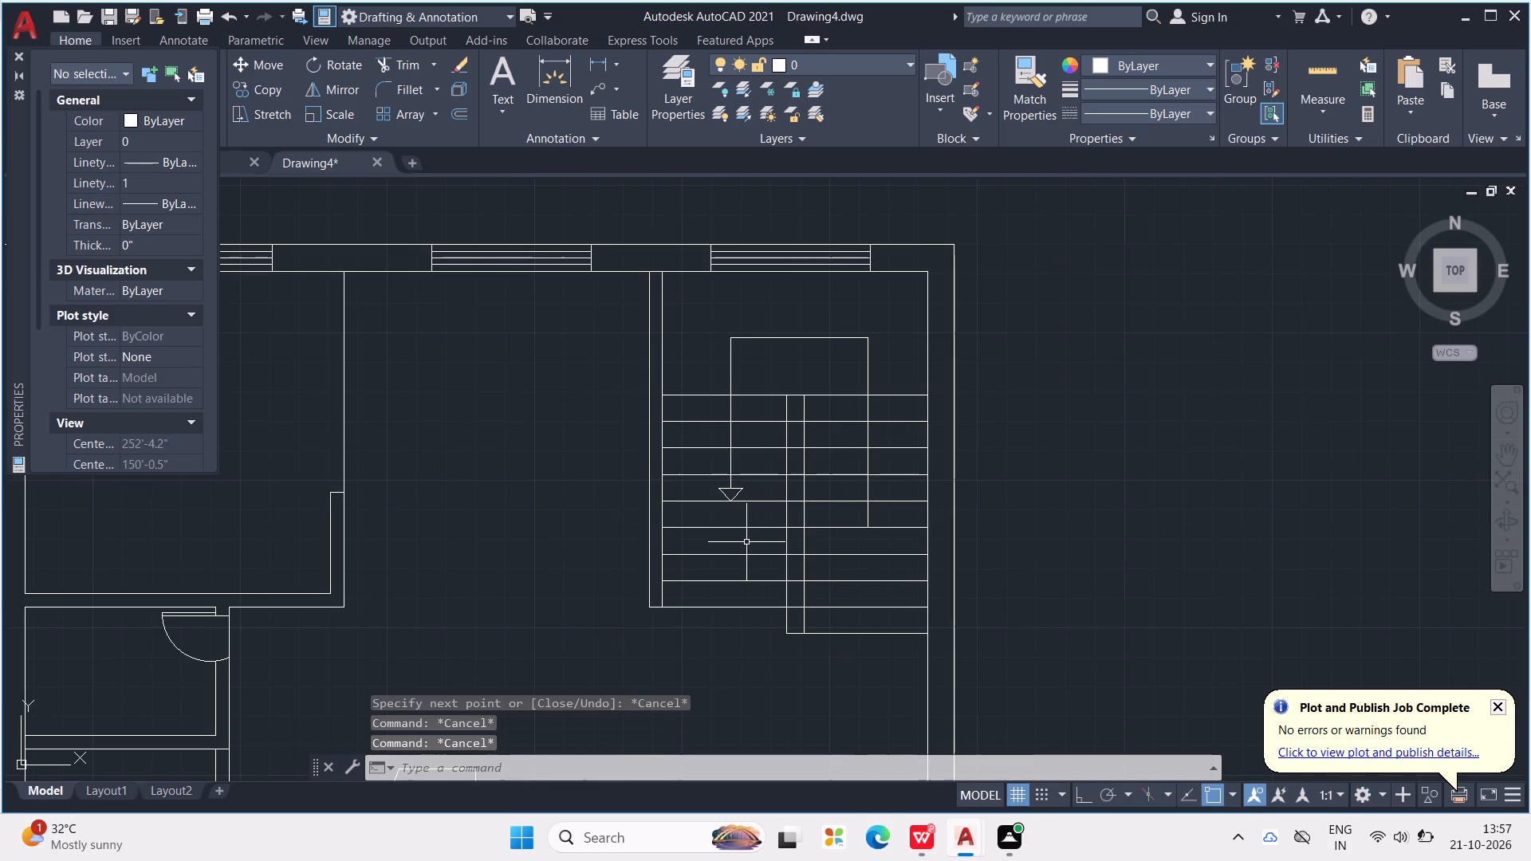
# Insert the block Dining Set - 36 x 72 in. at scale 1 in the space between the upper-left room and the stair.
pyautogui.hotkey('ctrl', '2')
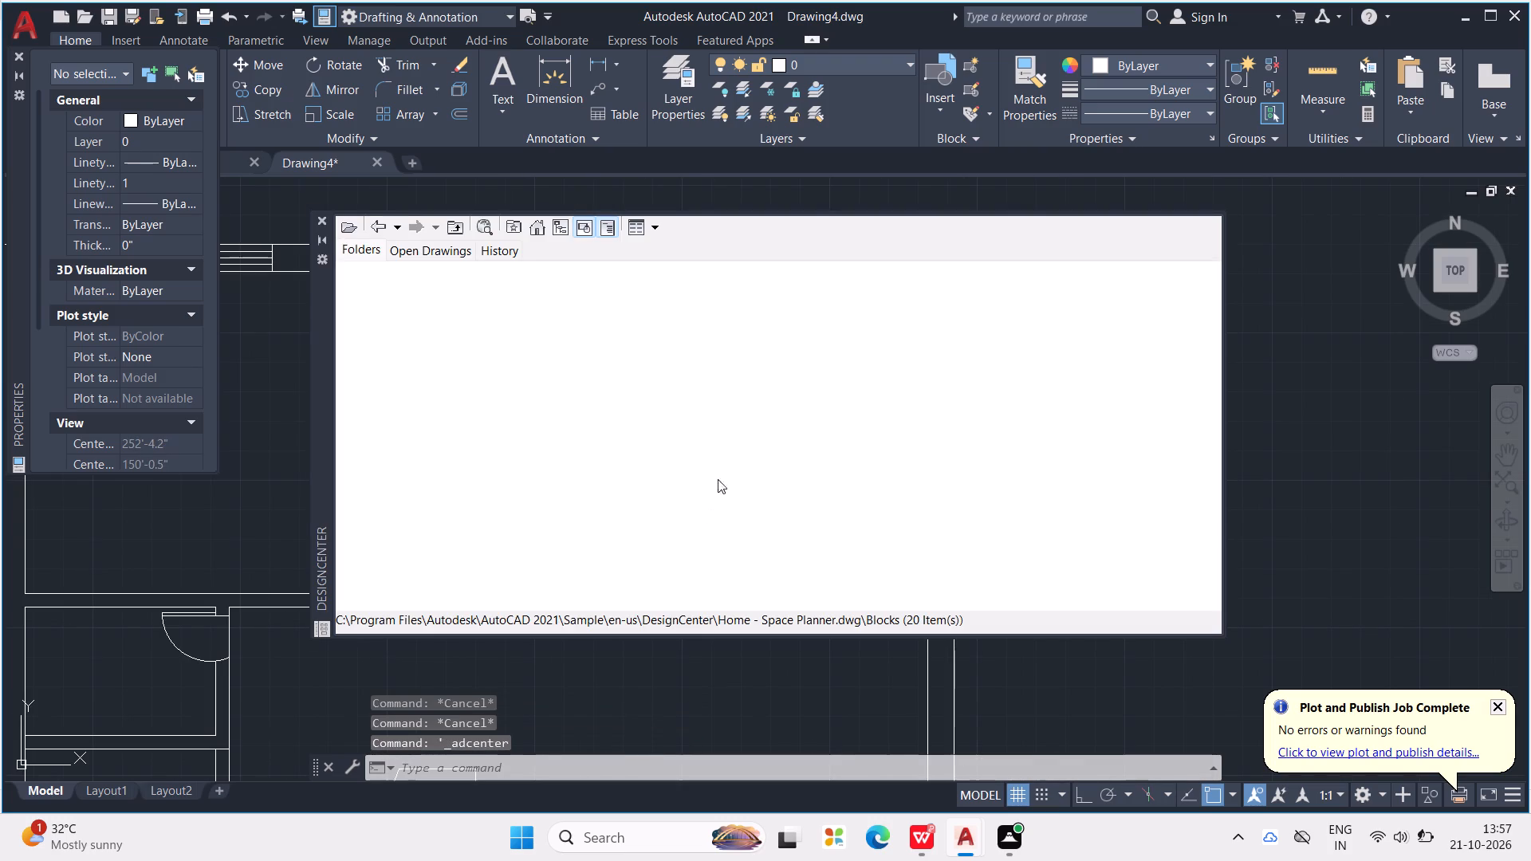
pyautogui.tripleClick(825, 295)
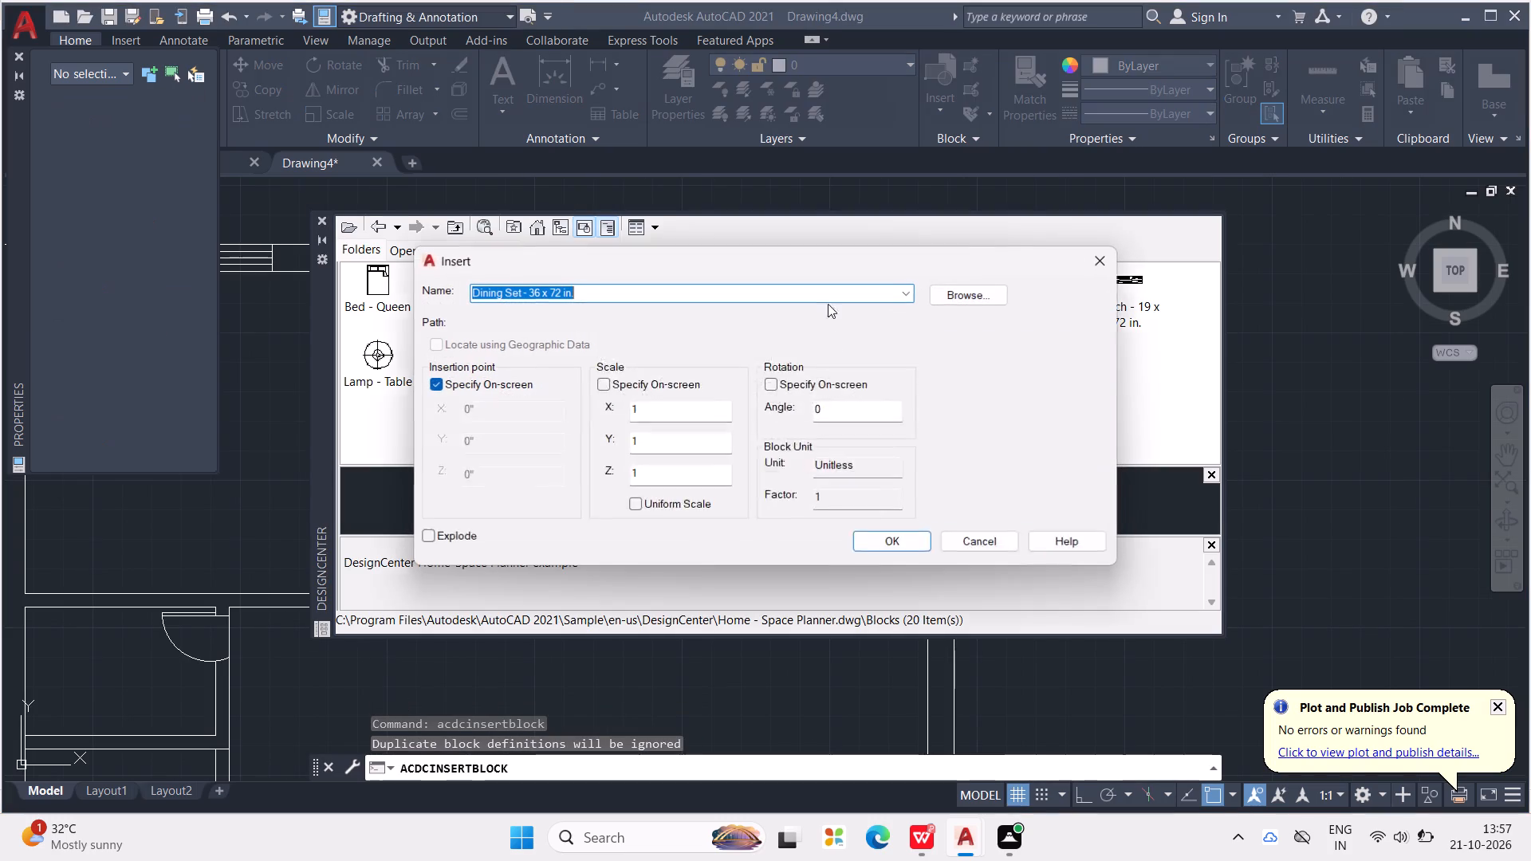
pyautogui.click(894, 549)
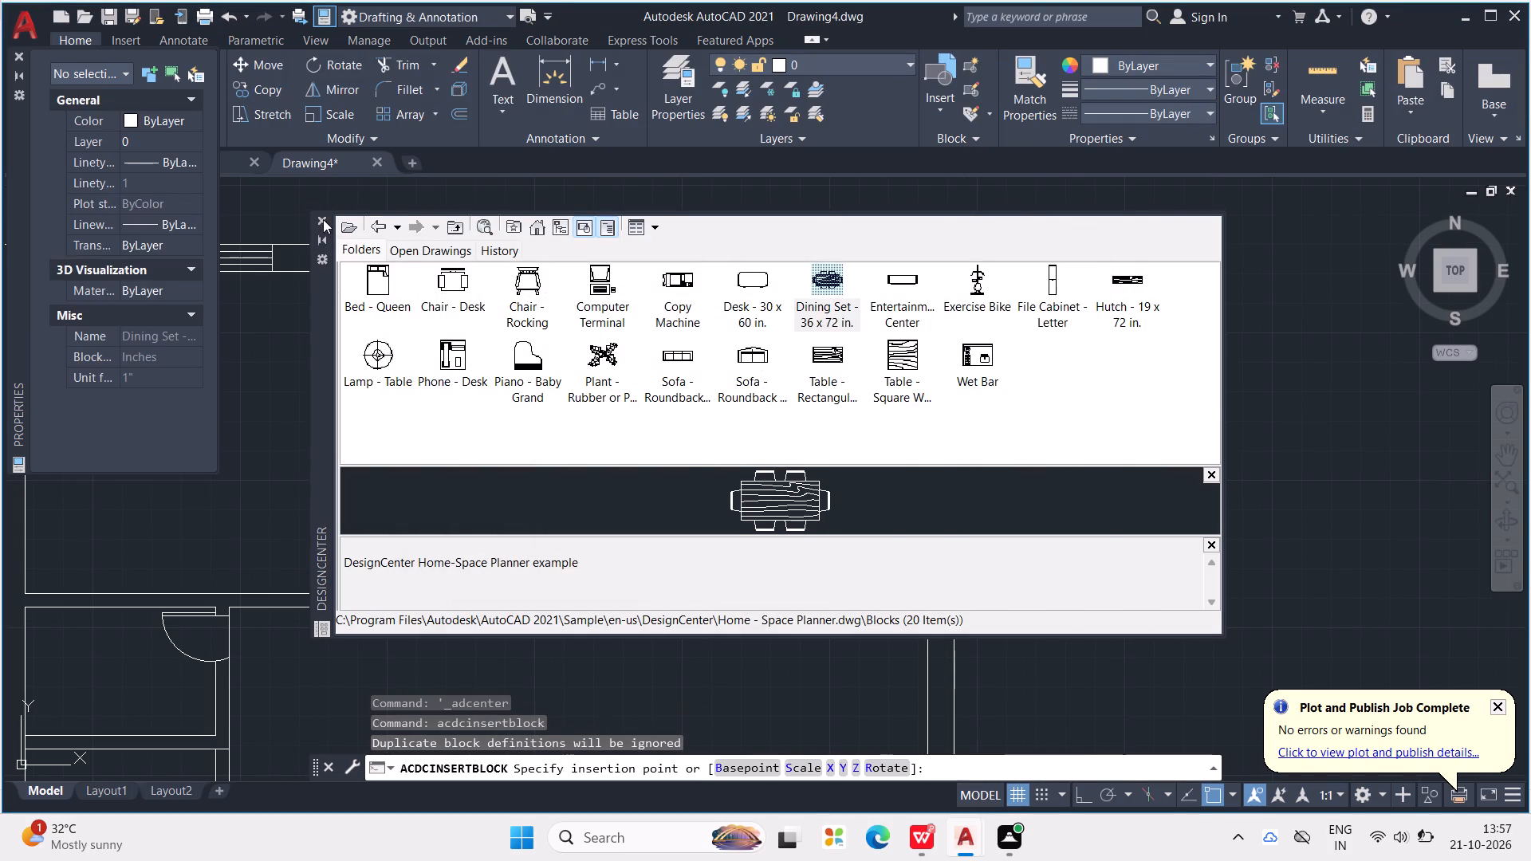
pyautogui.click(323, 219)
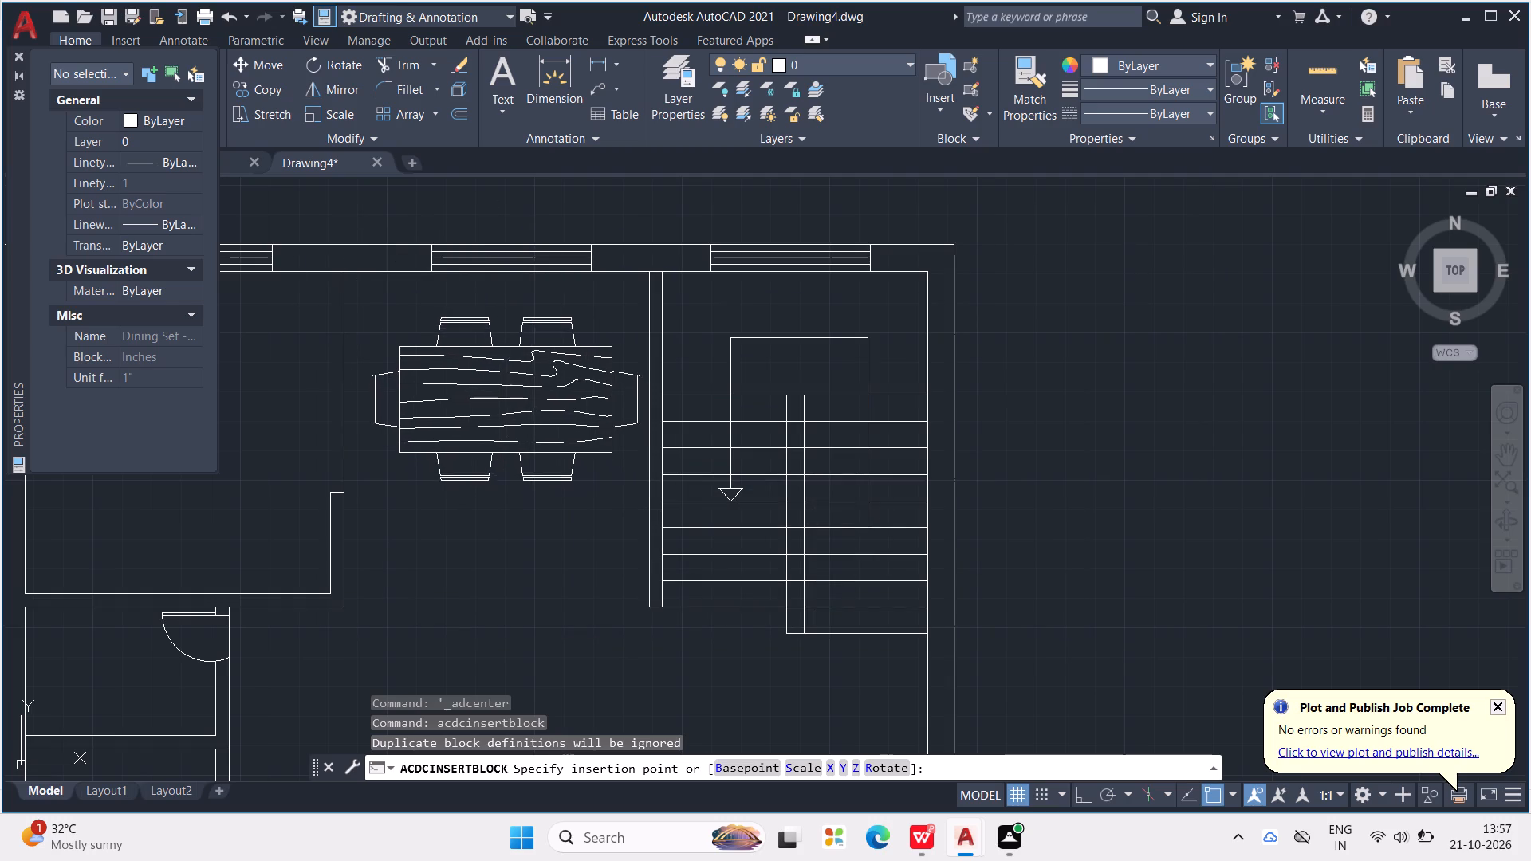
pyautogui.click(515, 520)
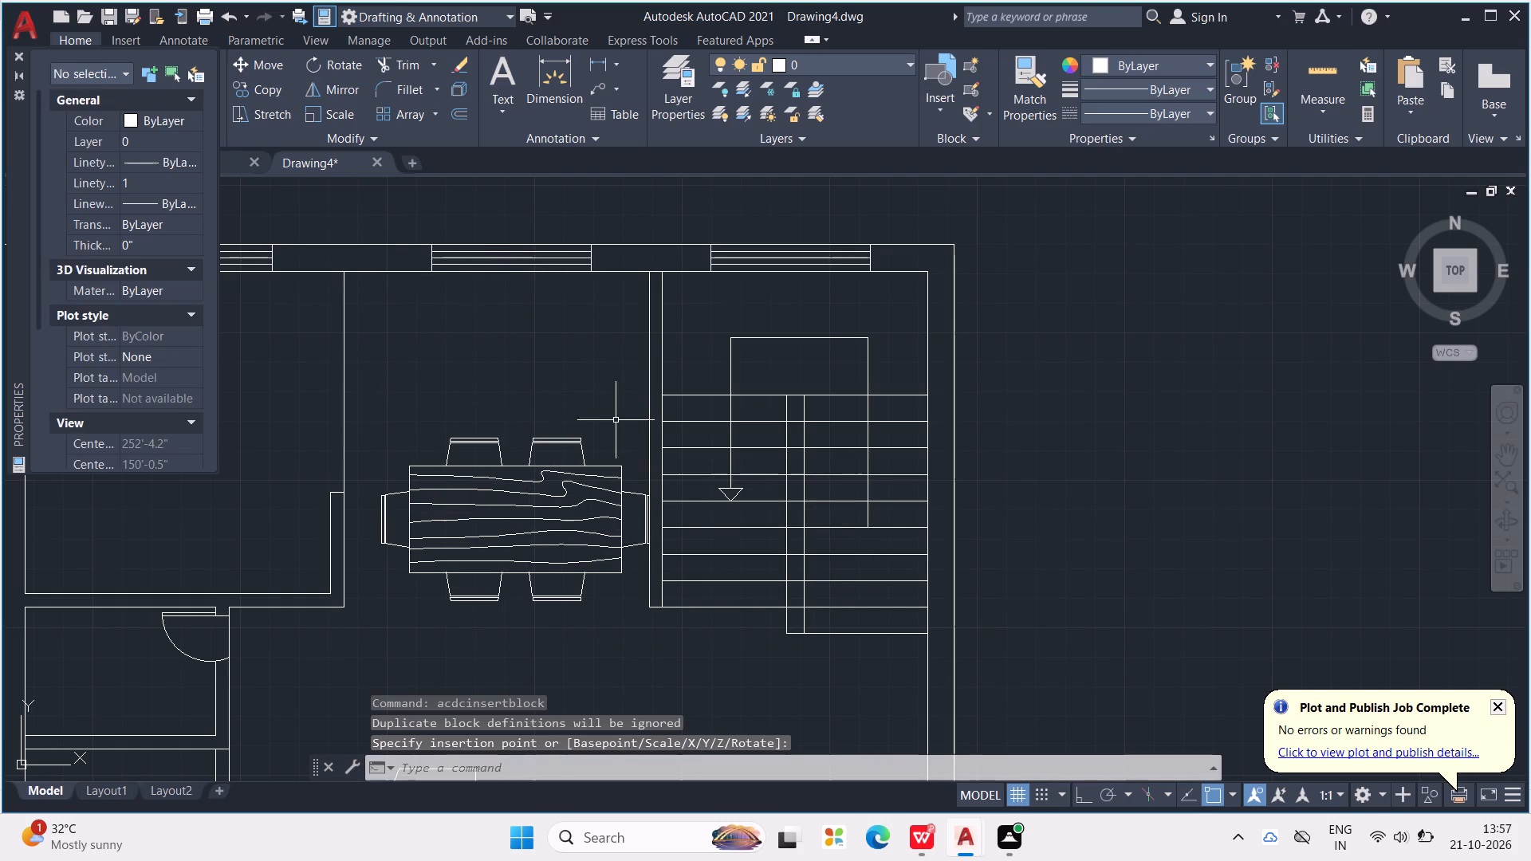
# Rotate the dining set 90° so its long side runs vertically, with ortho mode on.
pyautogui.click(573, 473)
pyautogui.press('r')
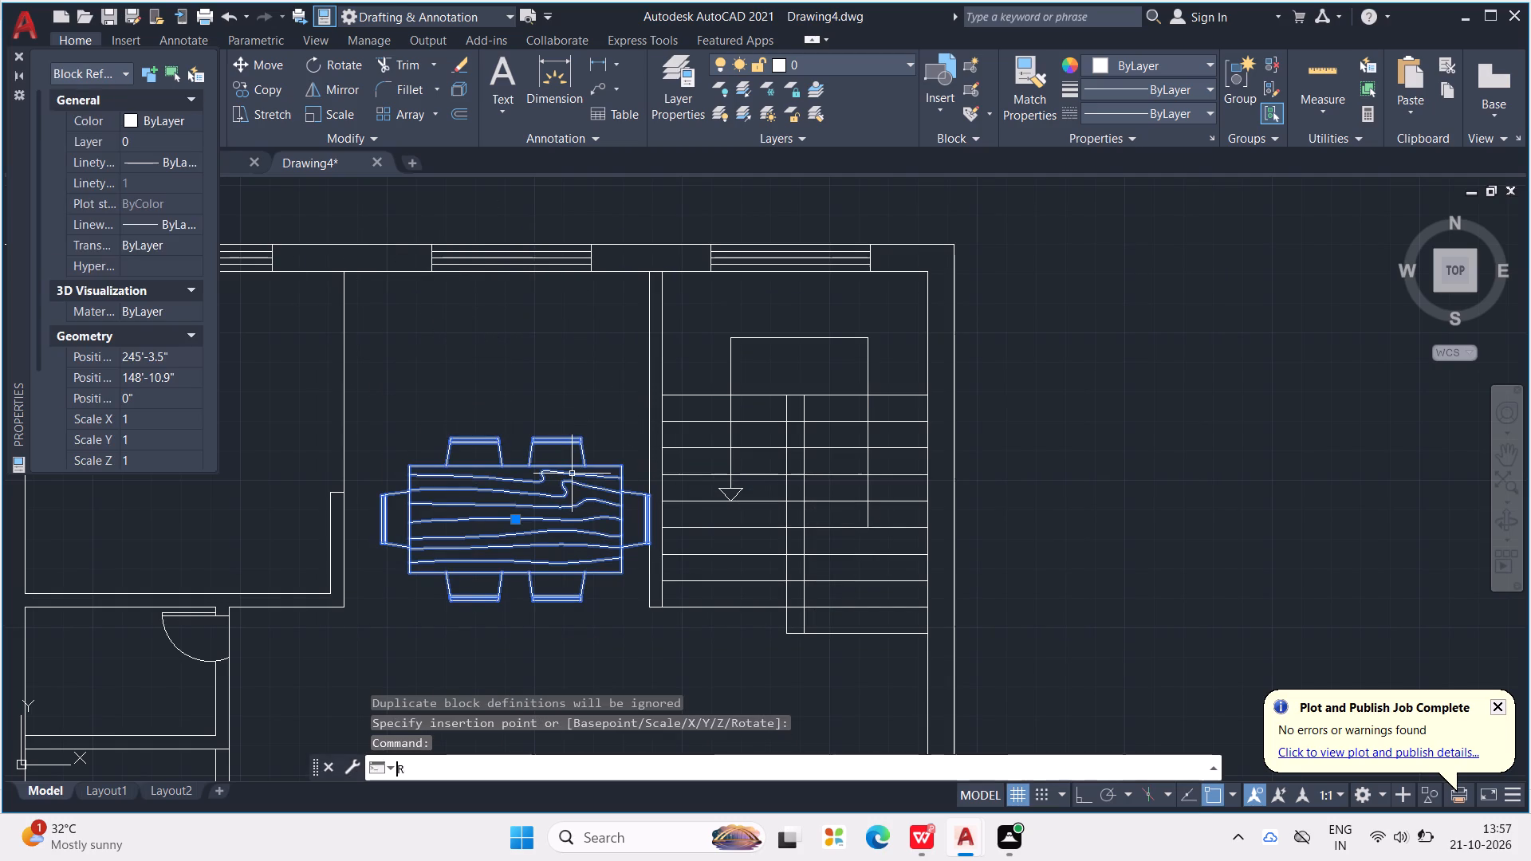
pyautogui.press('o')
pyautogui.press('Return')
pyautogui.click(571, 474)
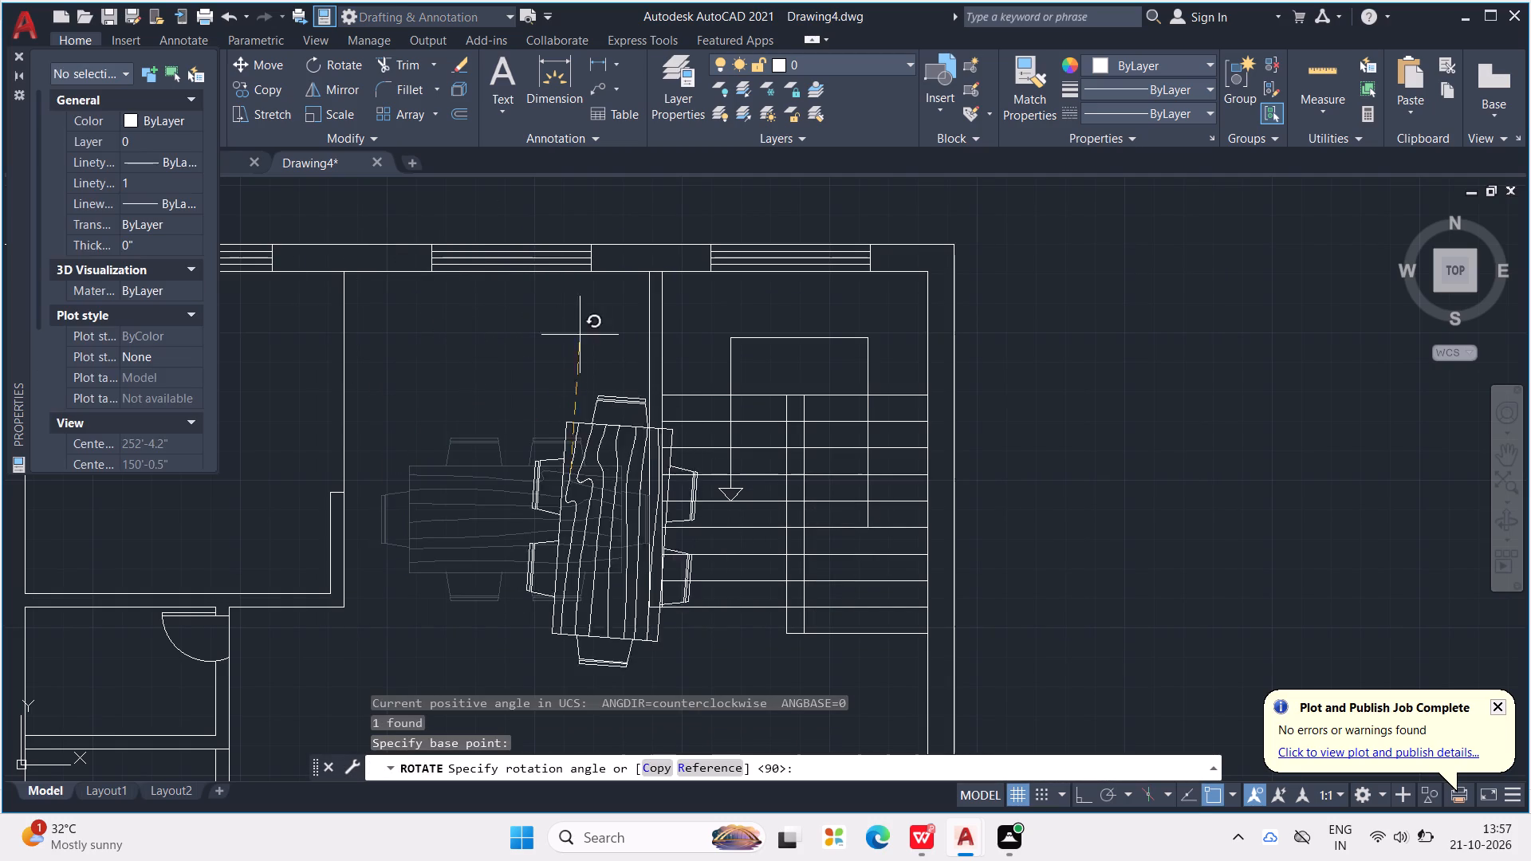
pyautogui.press('F8')
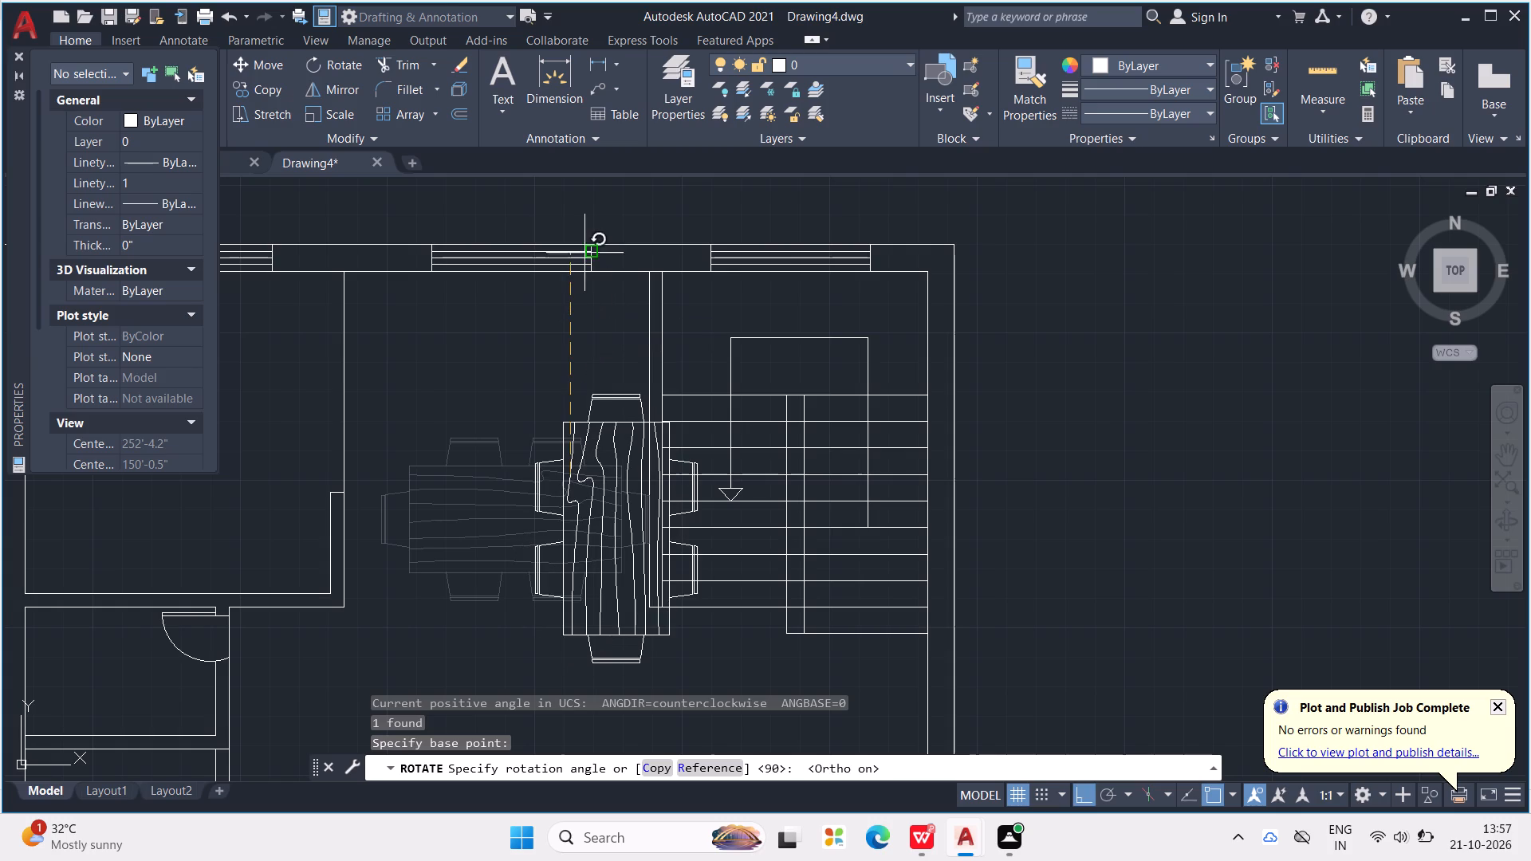
pyautogui.moveTo(577, 214); pyautogui.dragTo(600, 305, button='middle')
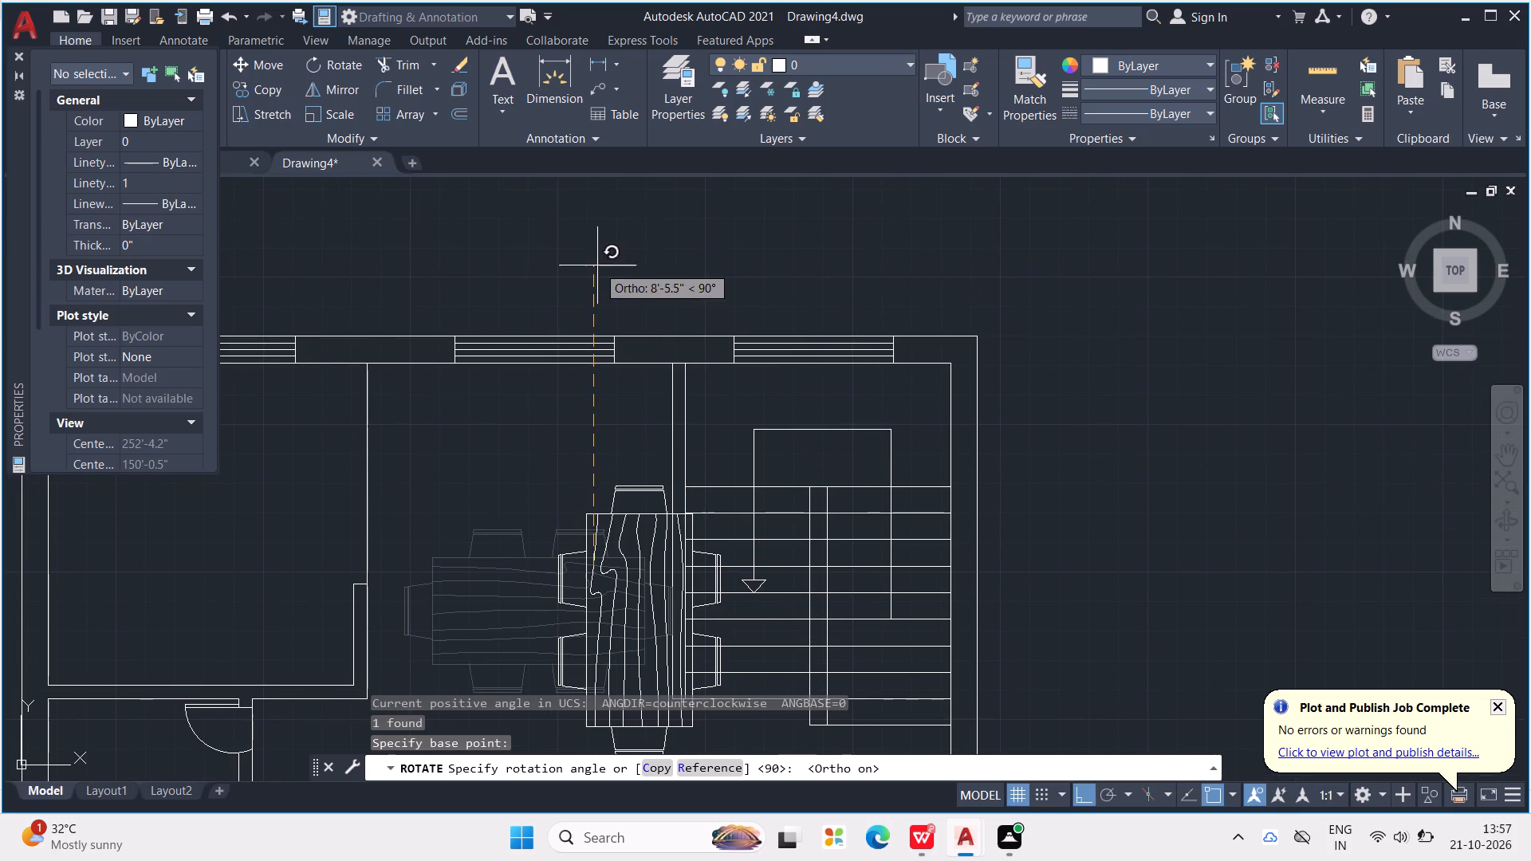
pyautogui.click(595, 257)
# Move the rotated dining set to the middle of the bay between the upper-left room and the stair wall.
pyautogui.click(598, 533)
pyautogui.moveTo(639, 600); pyautogui.dragTo(549, 534)
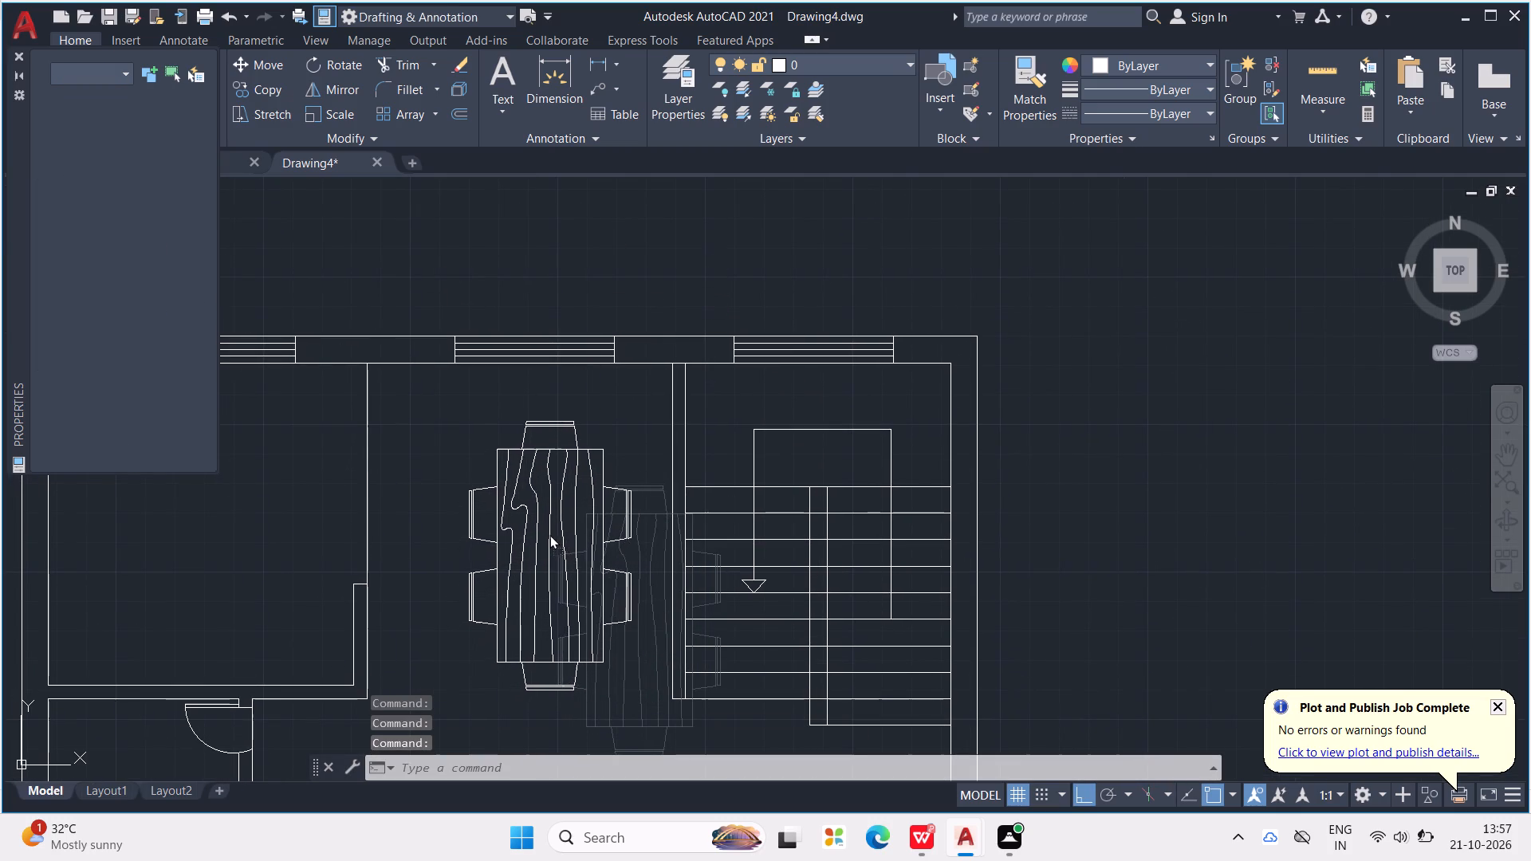
pyautogui.moveTo(549, 534); pyautogui.dragTo(535, 517)
# Examine the whole floor plan, including the living area, the outer walls and the spare window blocks beside the plan.
pyautogui.scroll(-2, 541, 511)
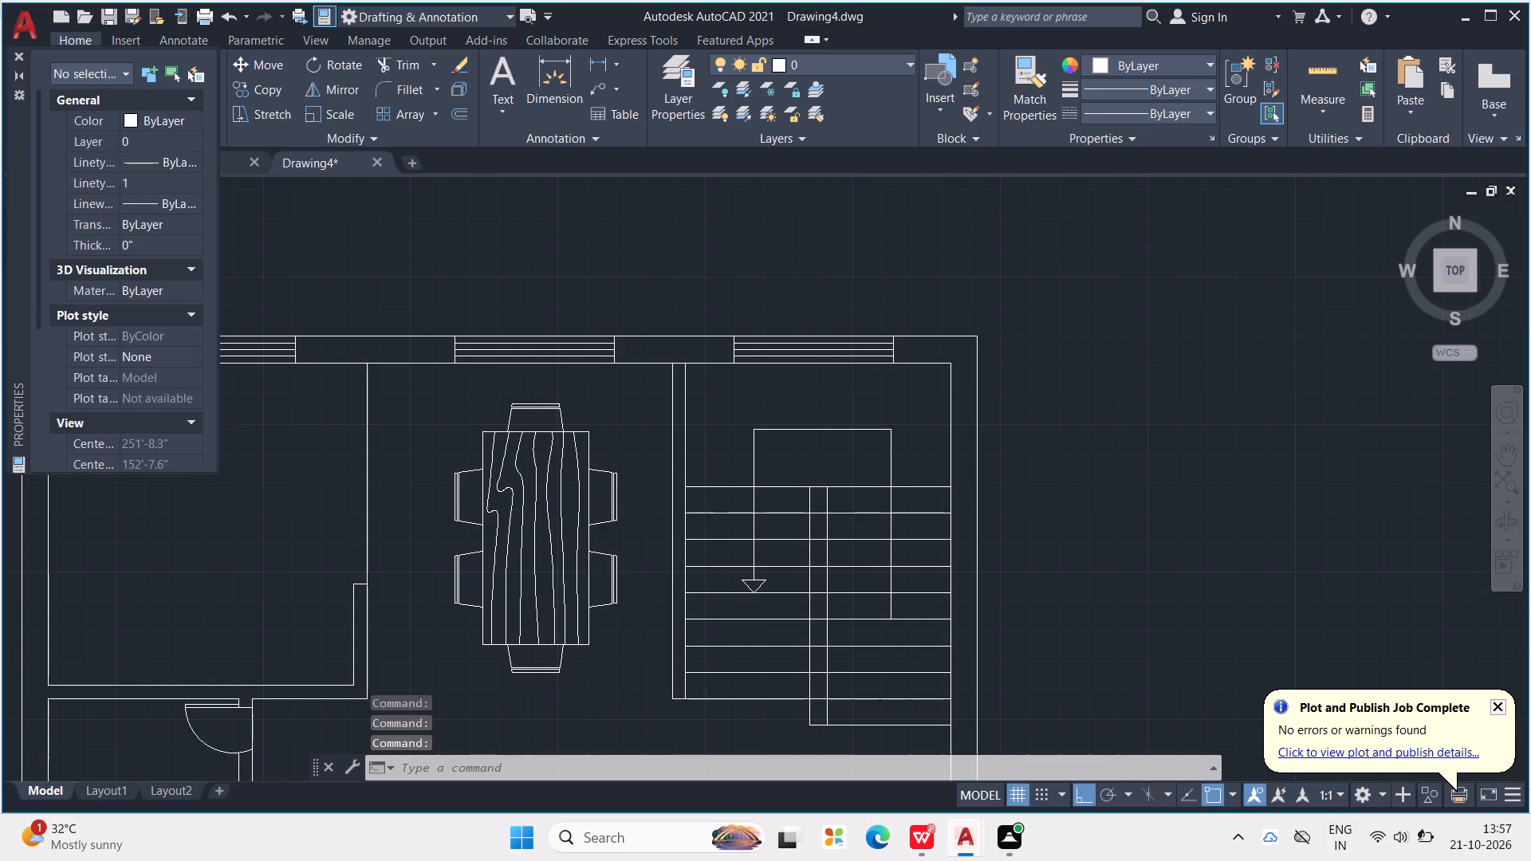
pyautogui.scroll(-1, 541, 511)
pyautogui.moveTo(591, 552); pyautogui.dragTo(602, 404, button='middle')
pyautogui.scroll(-2, 608, 404)
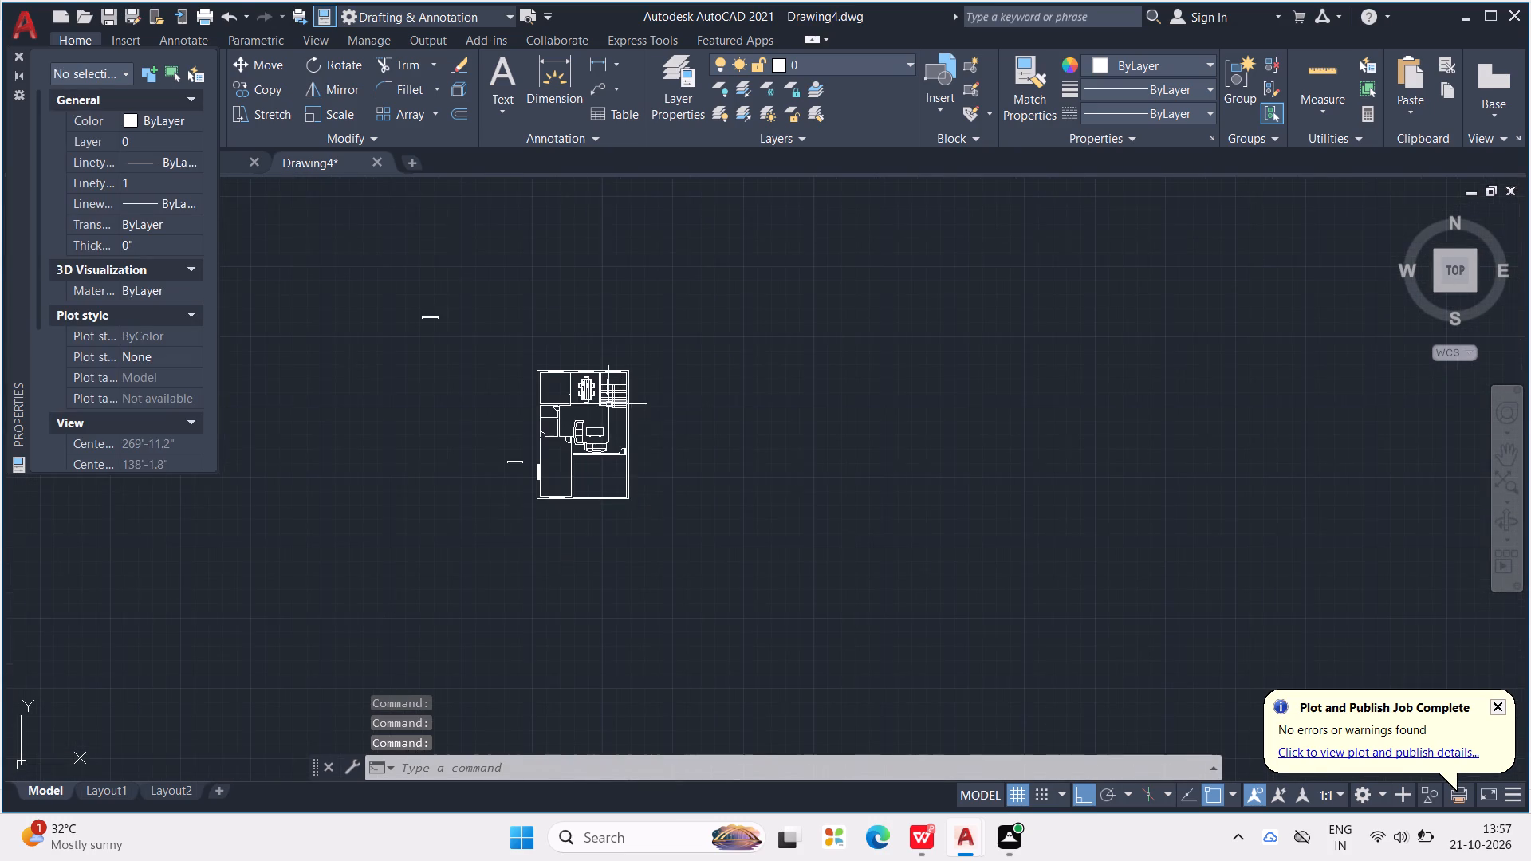
pyautogui.scroll(4, 480, 482)
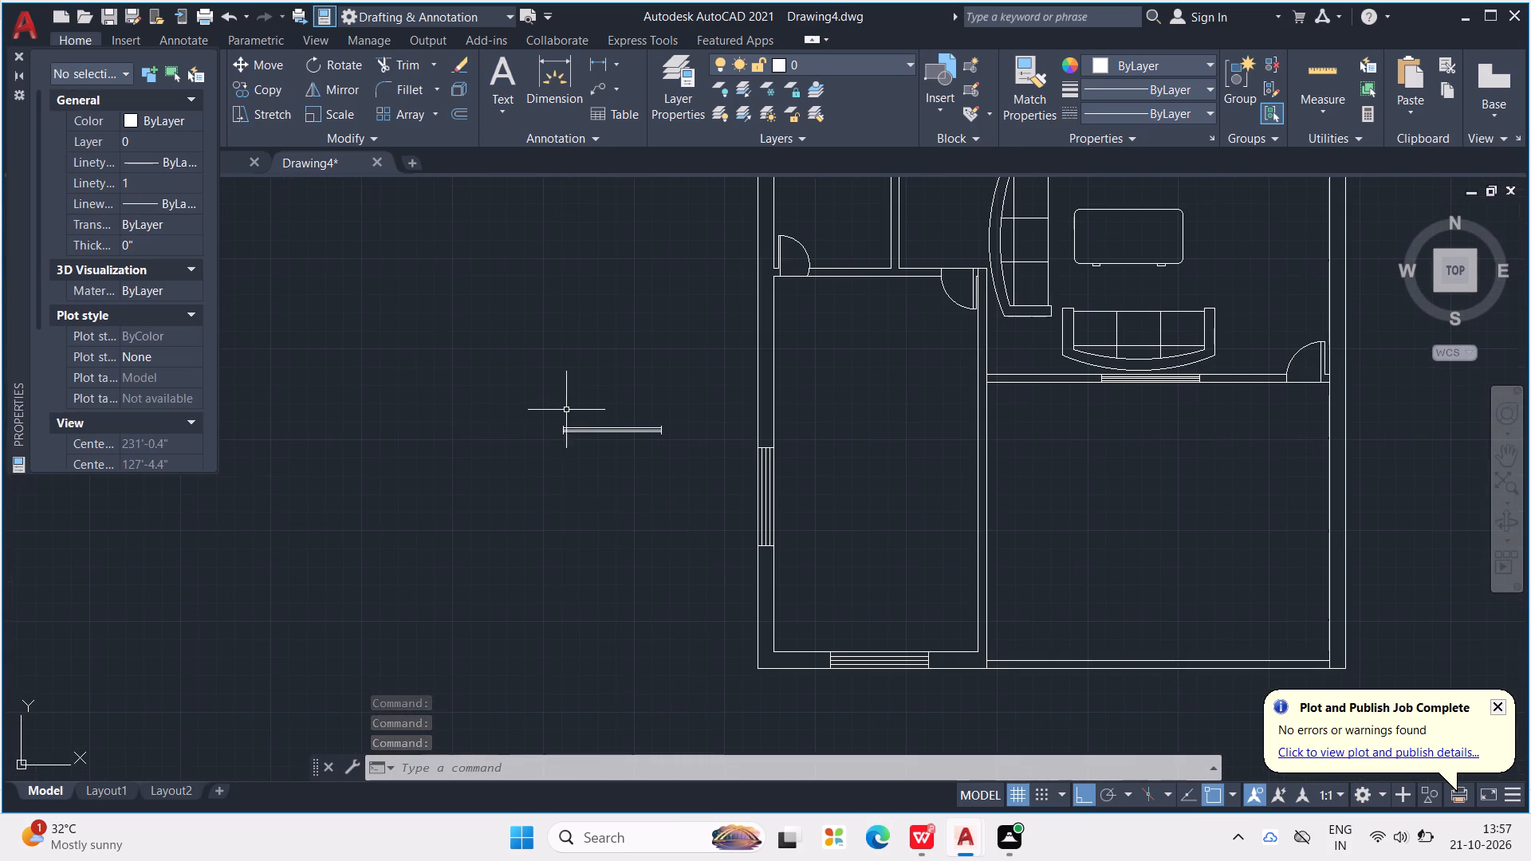
pyautogui.moveTo(569, 408); pyautogui.dragTo(486, 535, button='middle')
pyautogui.moveTo(411, 505); pyautogui.dragTo(518, 486)
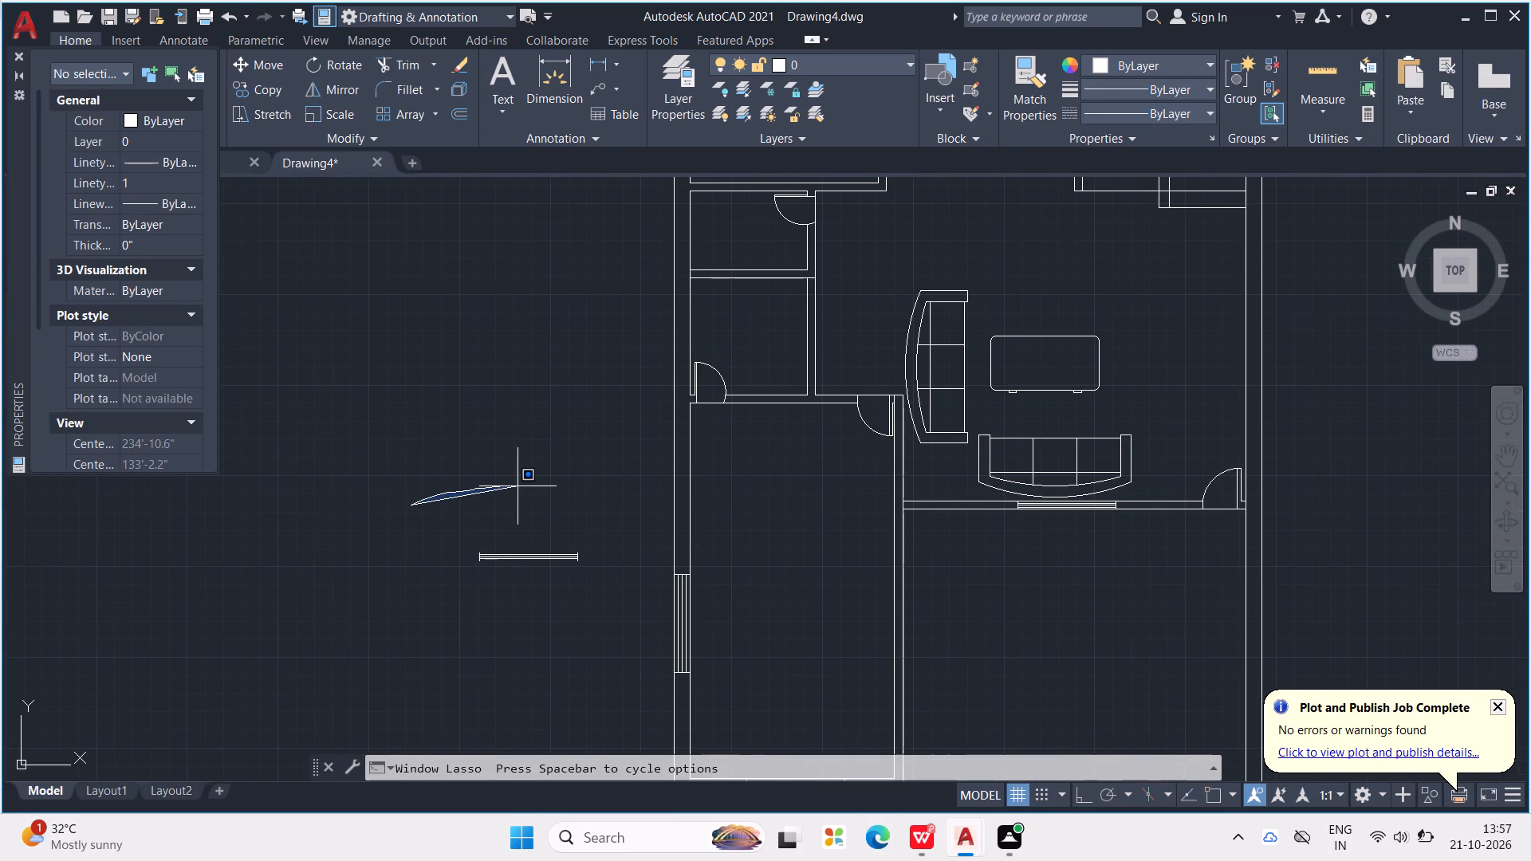
pyautogui.moveTo(518, 486); pyautogui.dragTo(521, 485)
pyautogui.scroll(-2, 527, 487)
pyautogui.moveTo(527, 487); pyautogui.dragTo(587, 626, button='middle')
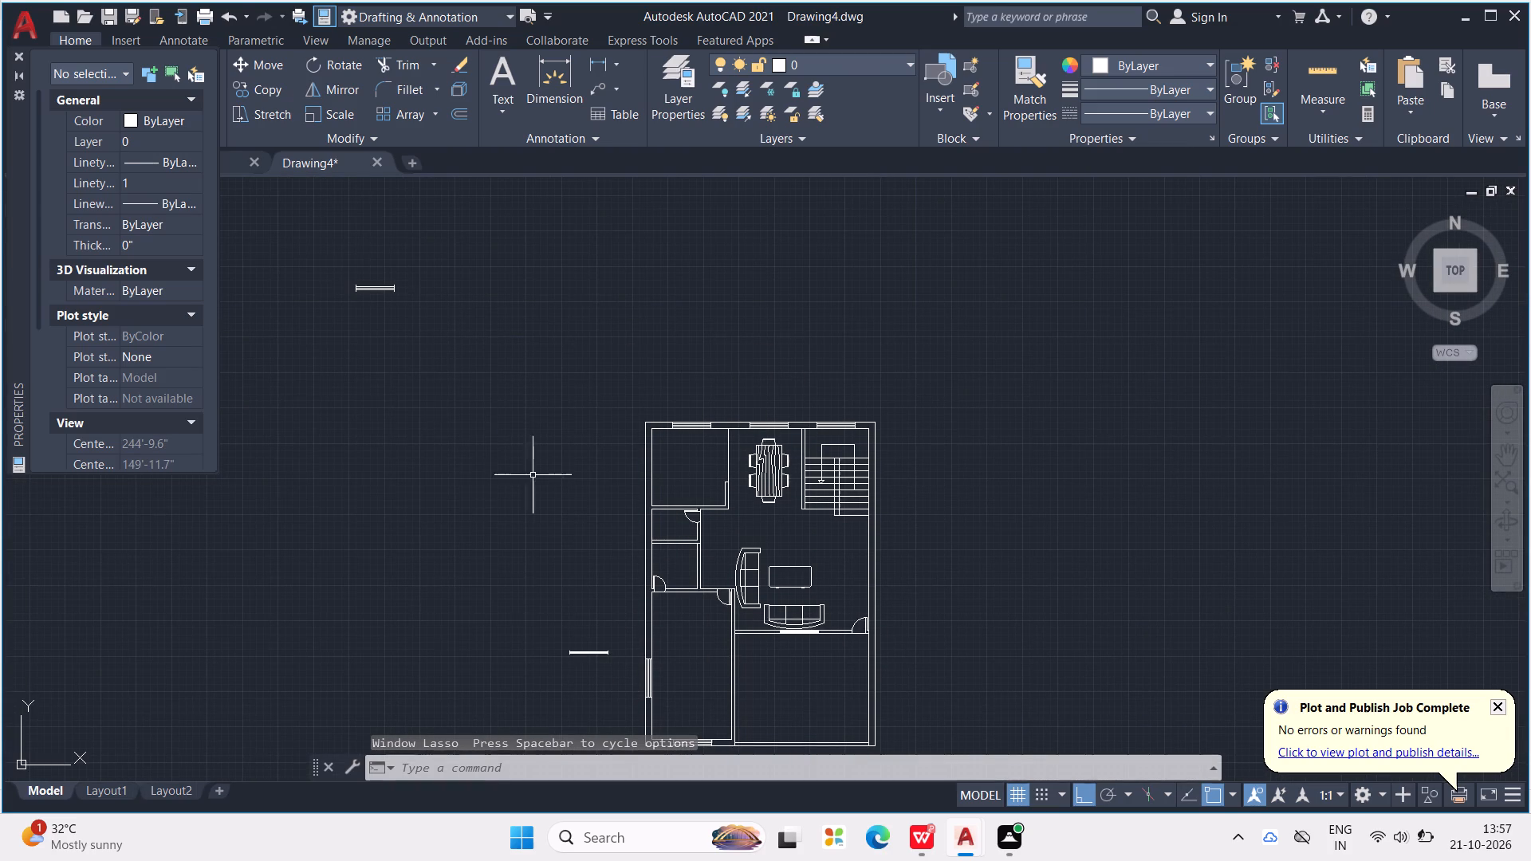
pyautogui.moveTo(529, 462); pyautogui.dragTo(492, 393, button='middle')
pyautogui.scroll(2, 781, 564)
pyautogui.moveTo(767, 557); pyautogui.dragTo(775, 565, button='middle')
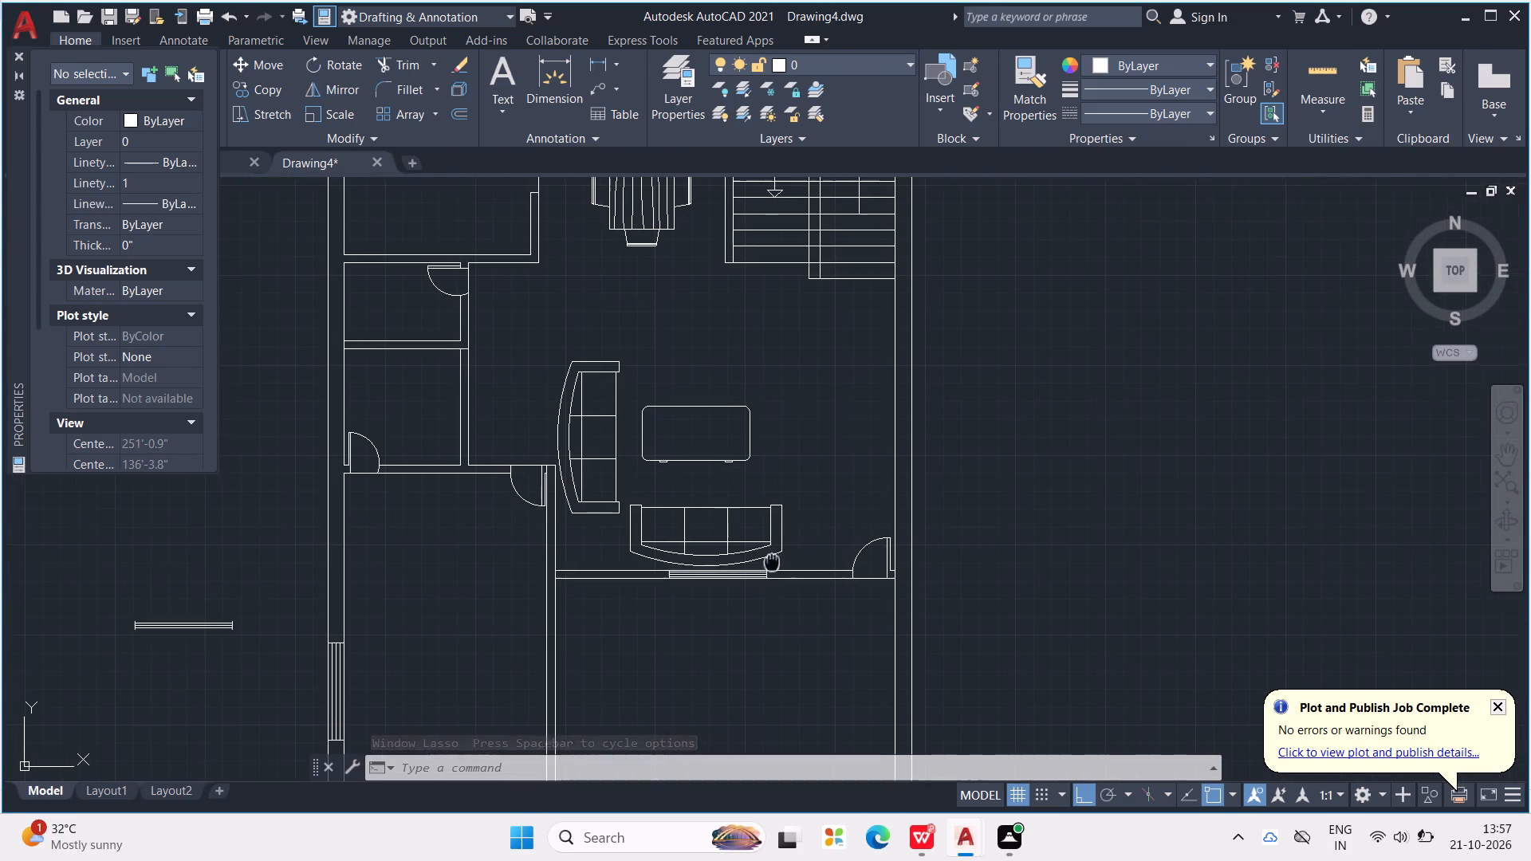
pyautogui.moveTo(775, 565); pyautogui.dragTo(825, 624, button='middle')
pyautogui.scroll(-1, 809, 610)
pyautogui.moveTo(490, 599); pyautogui.dragTo(671, 649, button='middle')
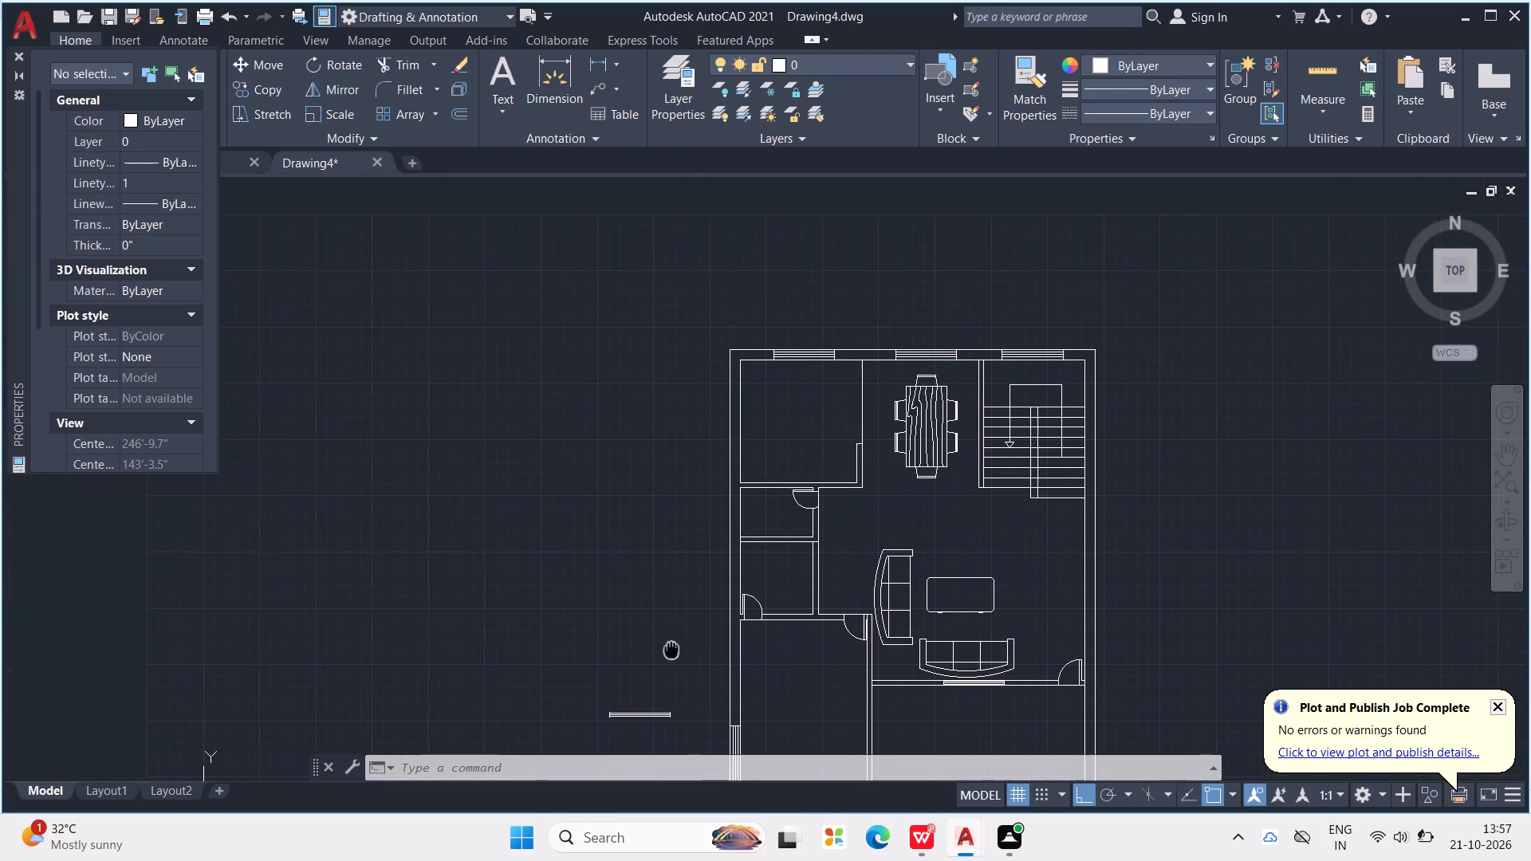
pyautogui.moveTo(671, 649); pyautogui.dragTo(661, 647, button='middle')
pyautogui.moveTo(655, 631); pyautogui.dragTo(624, 524, button='middle')
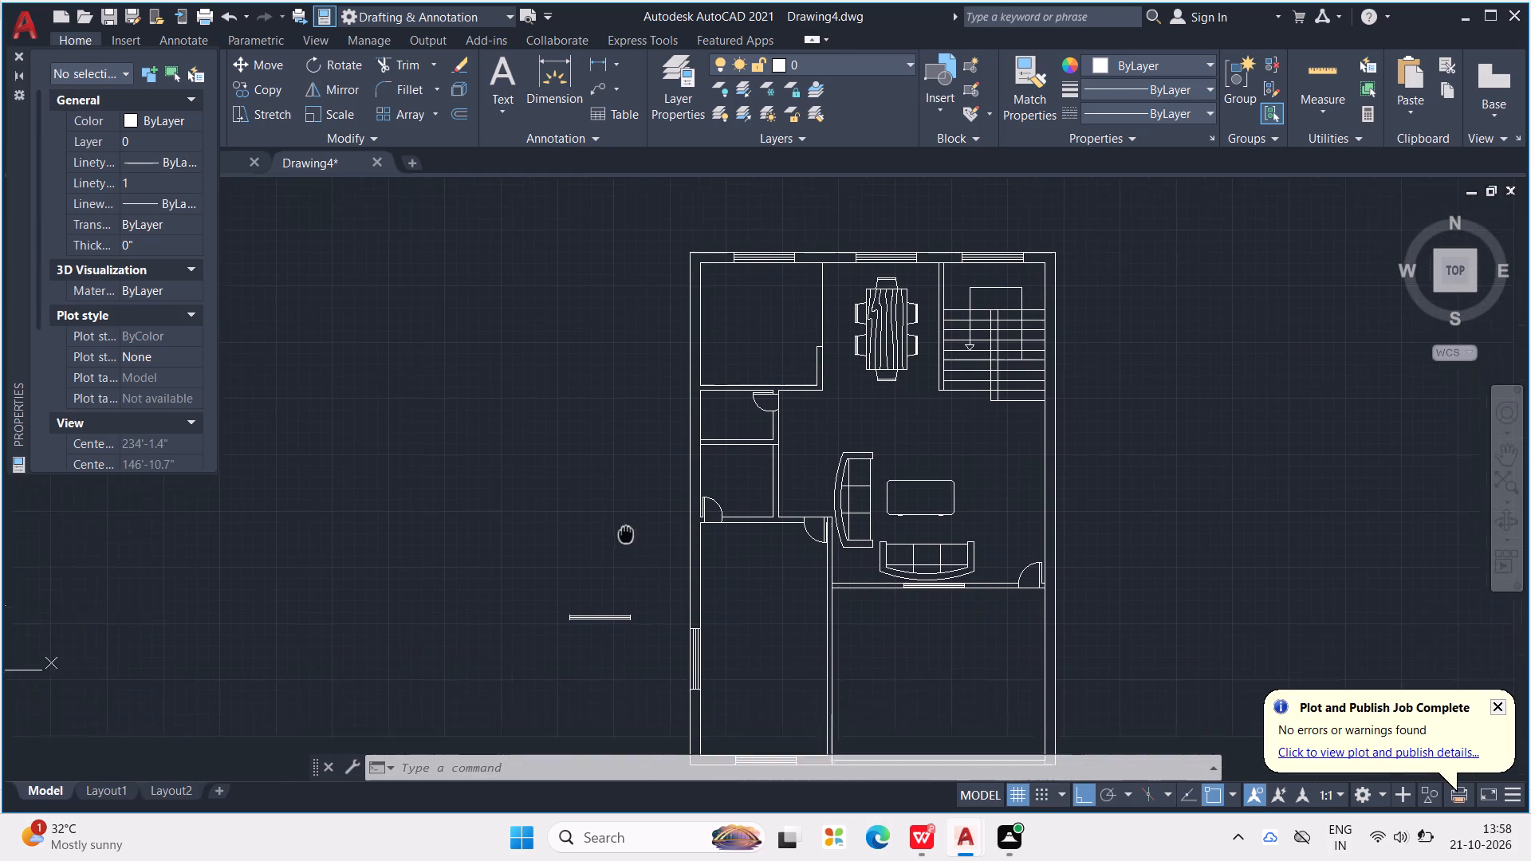
pyautogui.moveTo(624, 524); pyautogui.dragTo(615, 491, button='middle')
# Copy the window block in the lower-left room's outer wall and paste it in the empty area left of the plan.
pyautogui.click(679, 600)
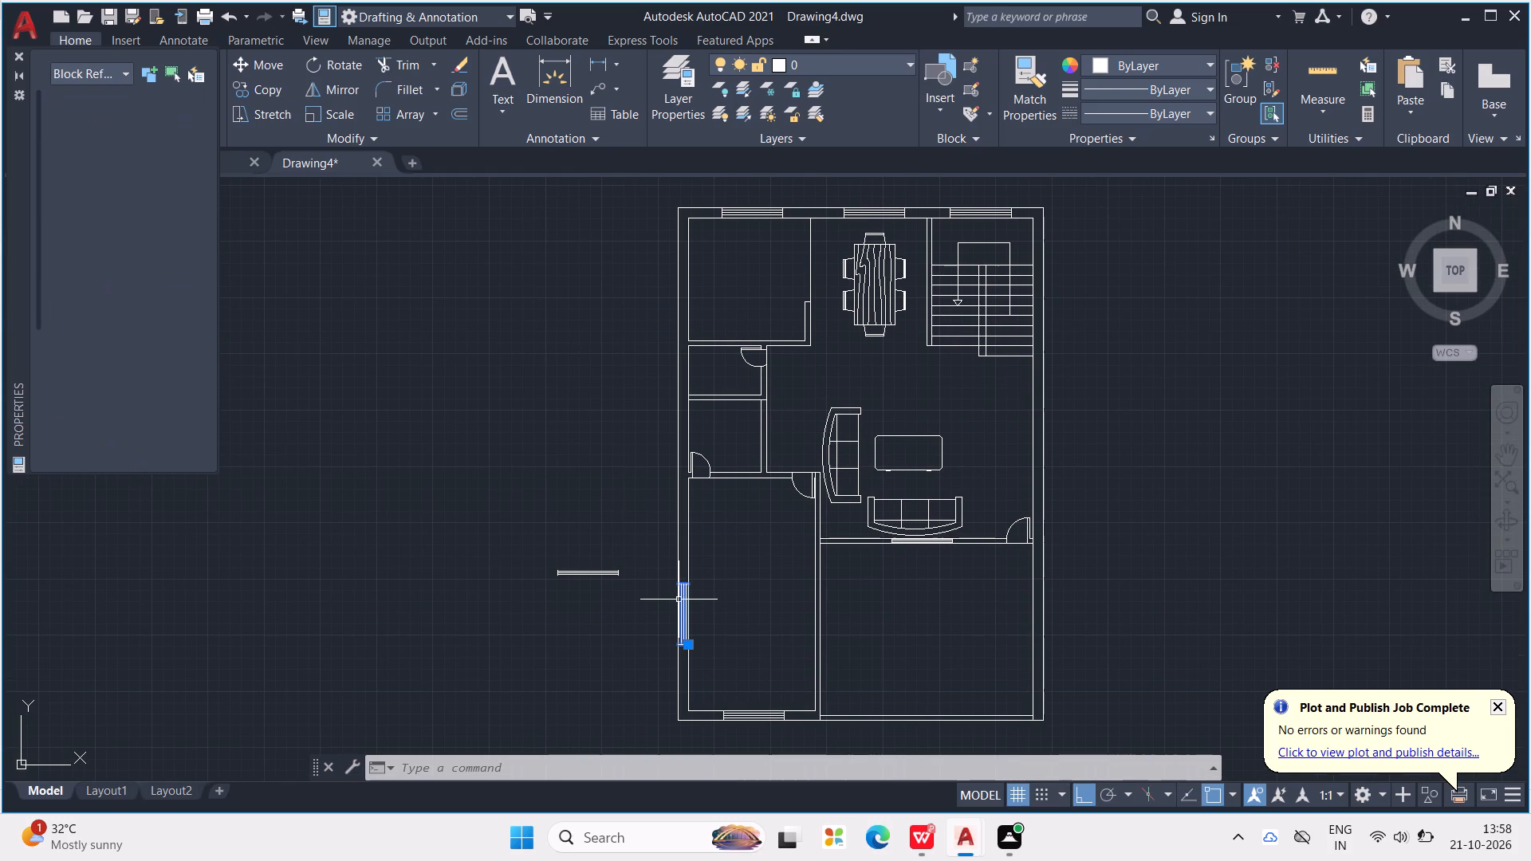
pyautogui.hotkey('ctrl', 'c')
pyautogui.hotkey('ctrl', 'v')
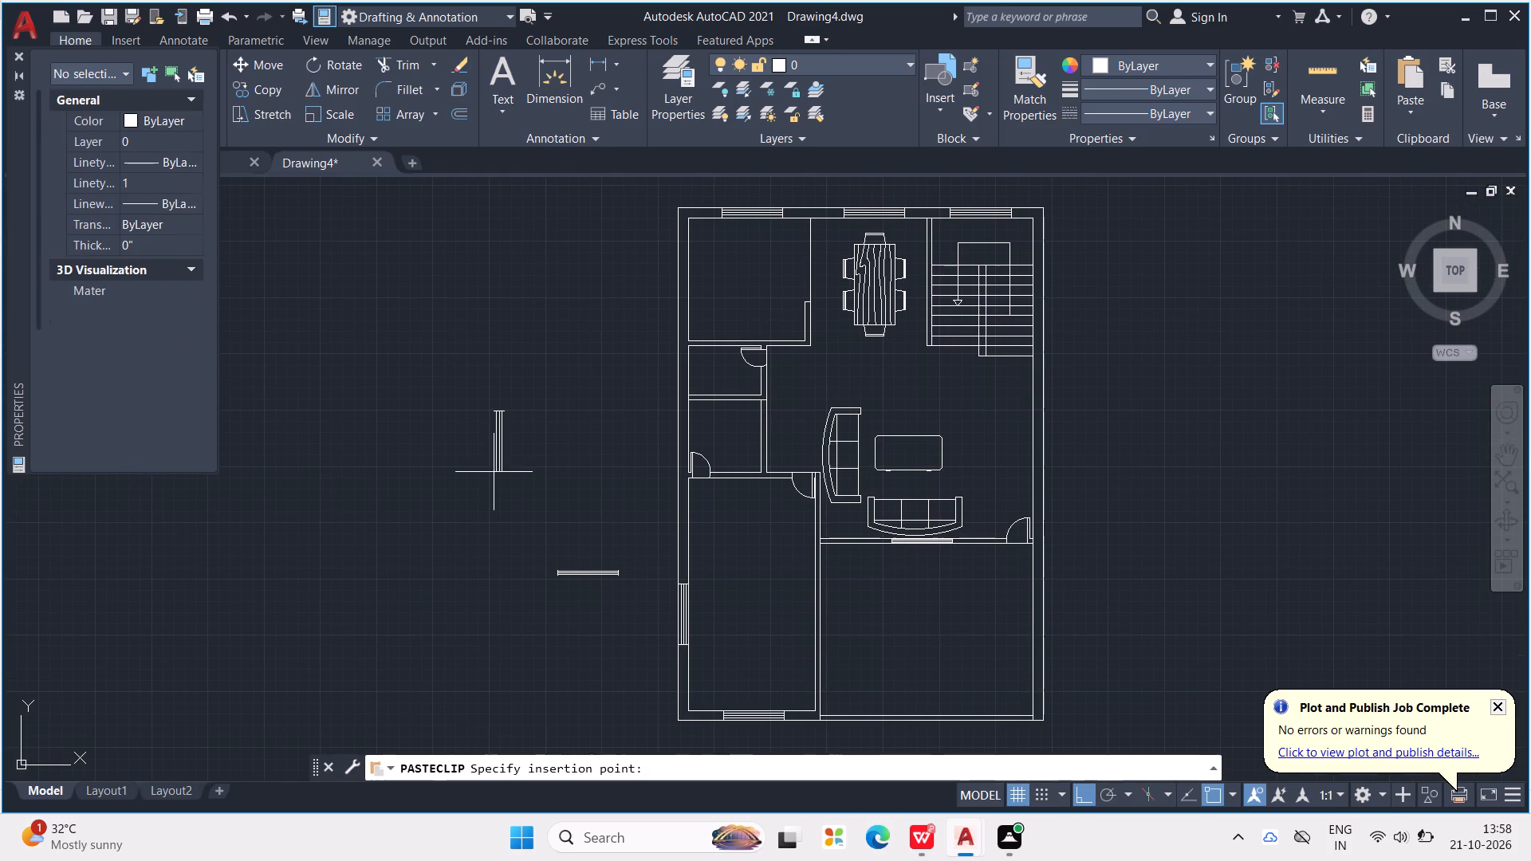
pyautogui.click(589, 501)
# Set the pasted window block's X scale to 0.6.
pyautogui.click(592, 462)
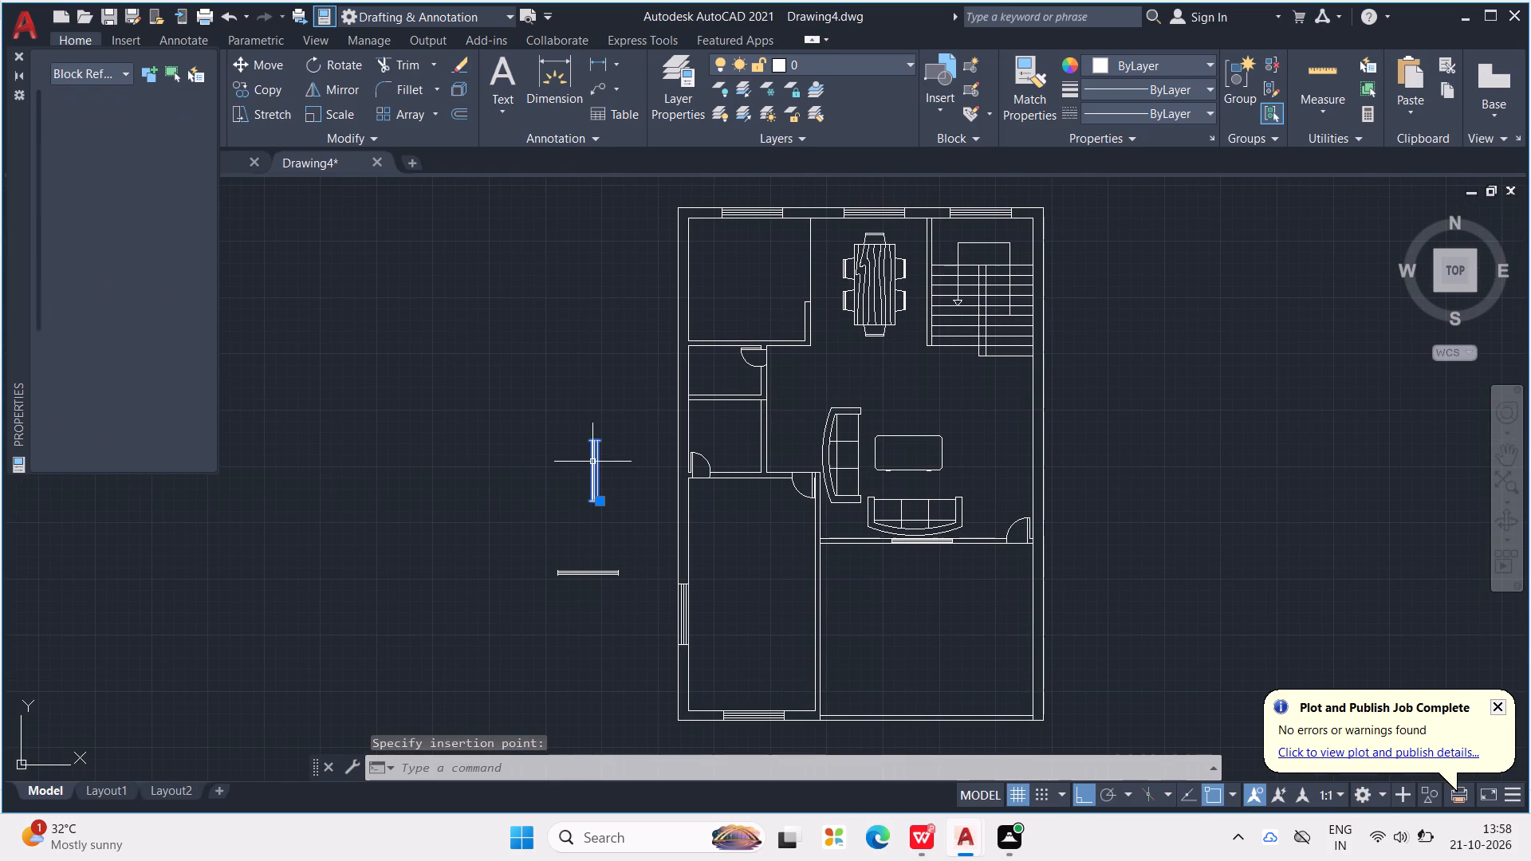
pyautogui.click(152, 436)
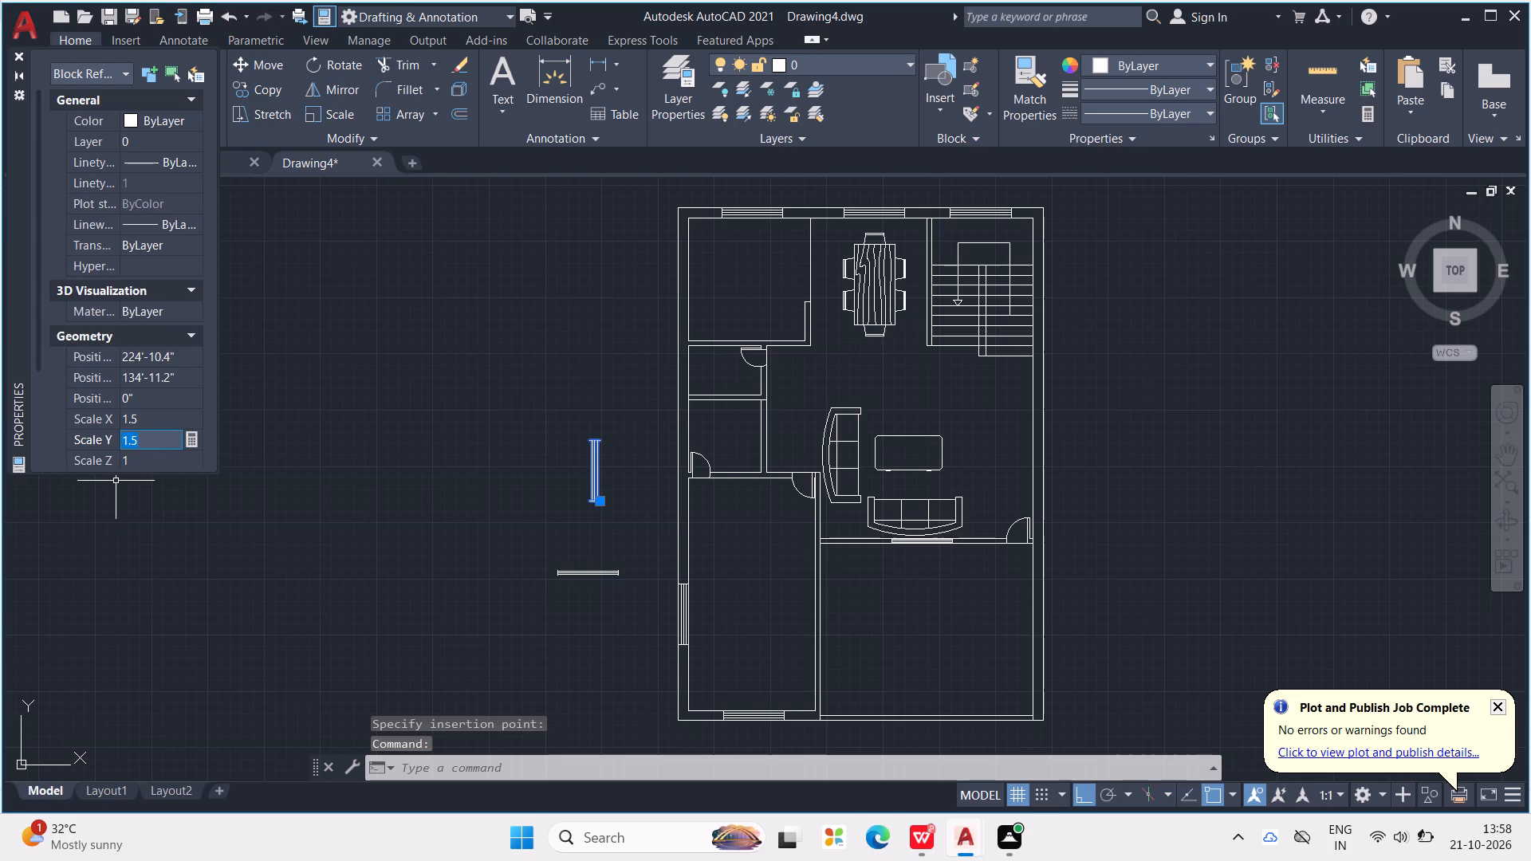
pyautogui.moveTo(149, 417); pyautogui.dragTo(89, 437)
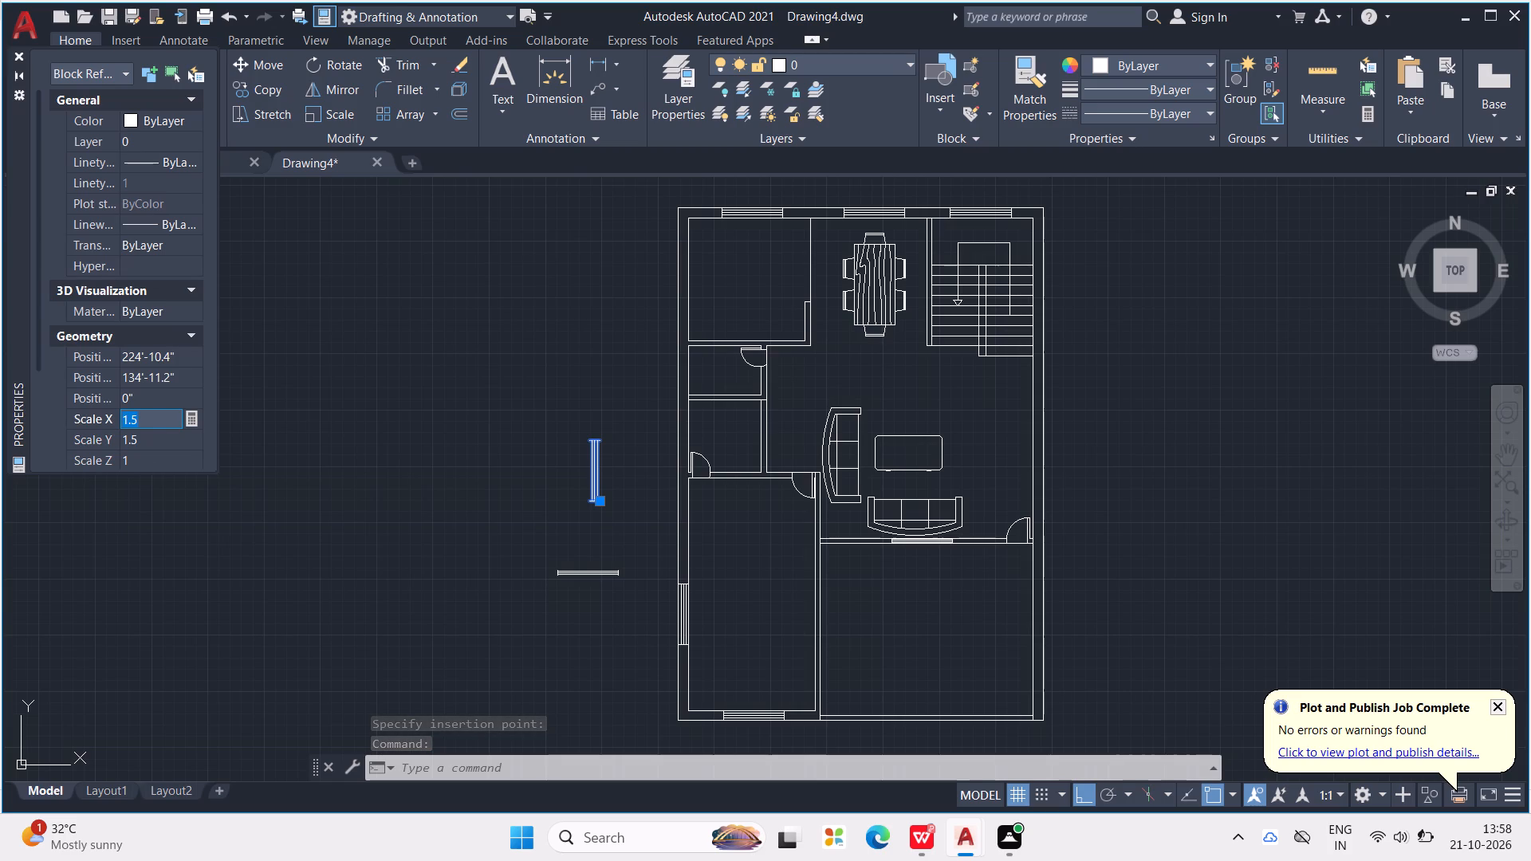
pyautogui.write('0.6')
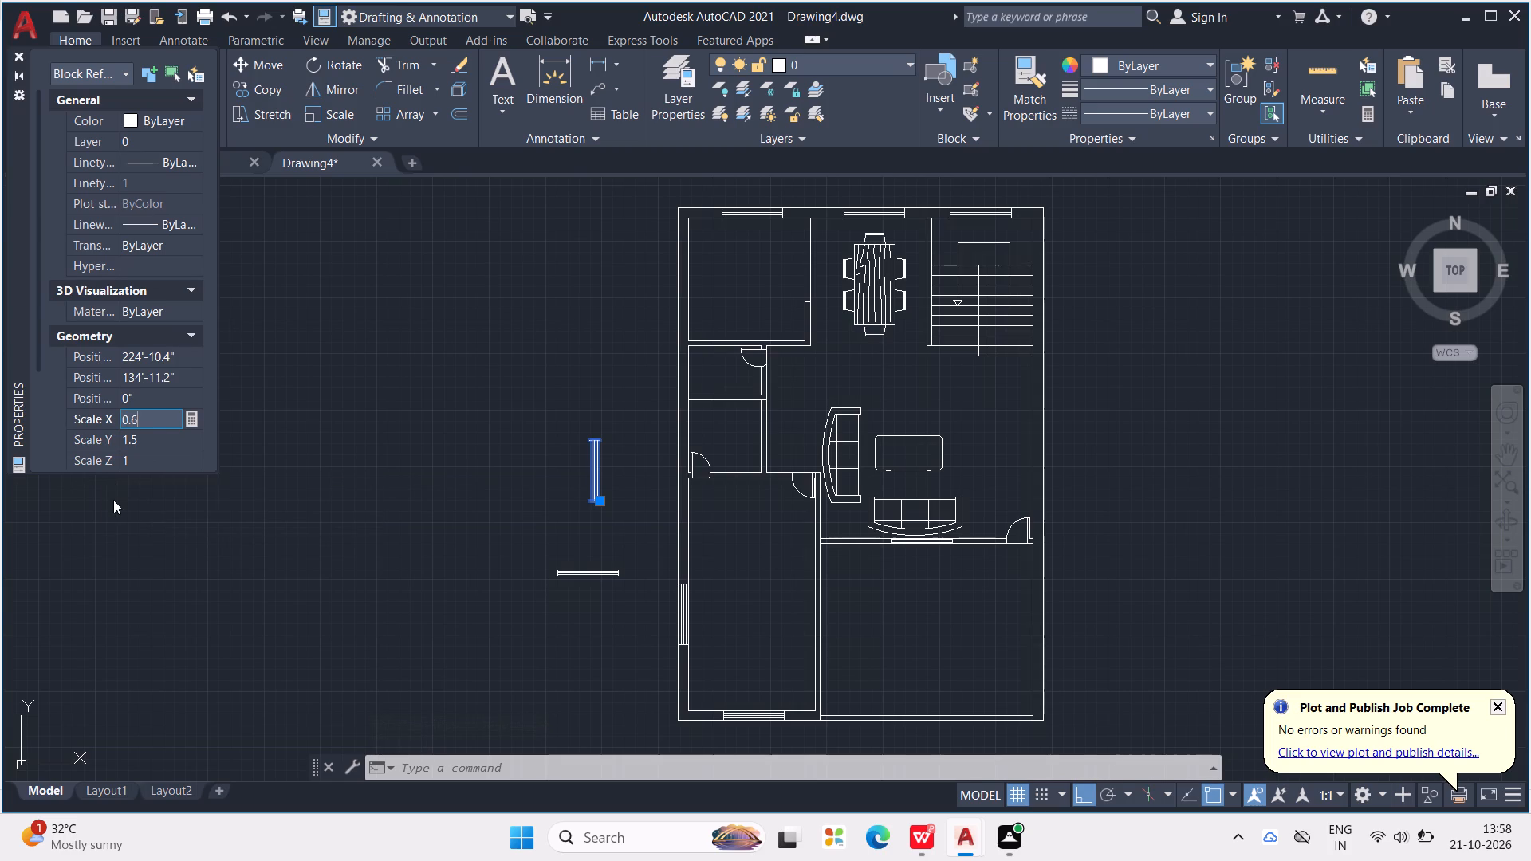
pyautogui.click(115, 505)
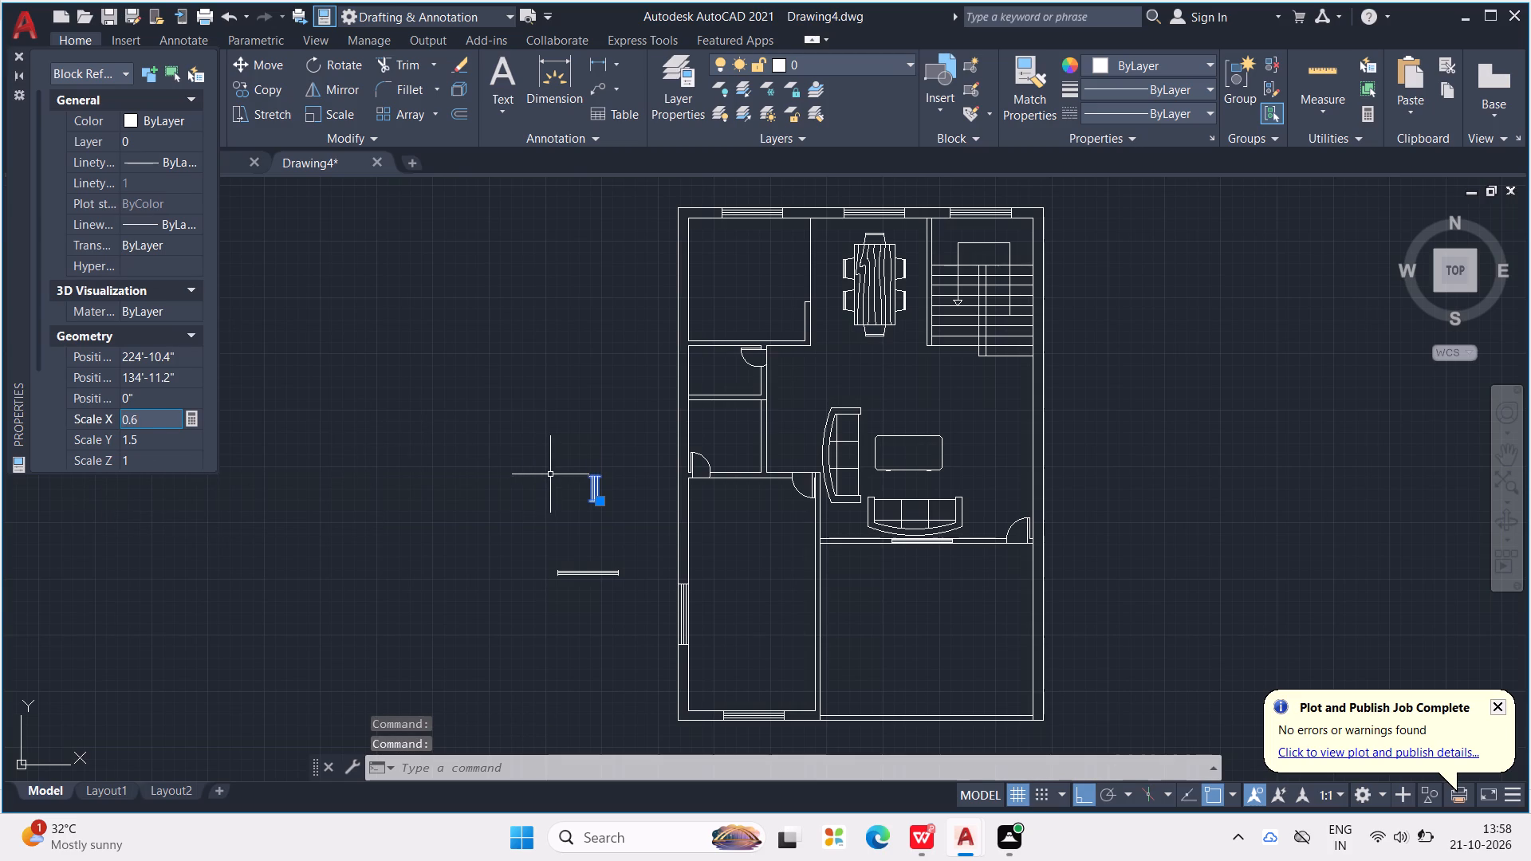
# Copy the shortened window block and paste it into the left outer wall of each of the two small rooms.
pyautogui.hotkey('ctrl', 'c')
pyautogui.hotkey('ctrl', 'v')
pyautogui.scroll(1, 737, 426)
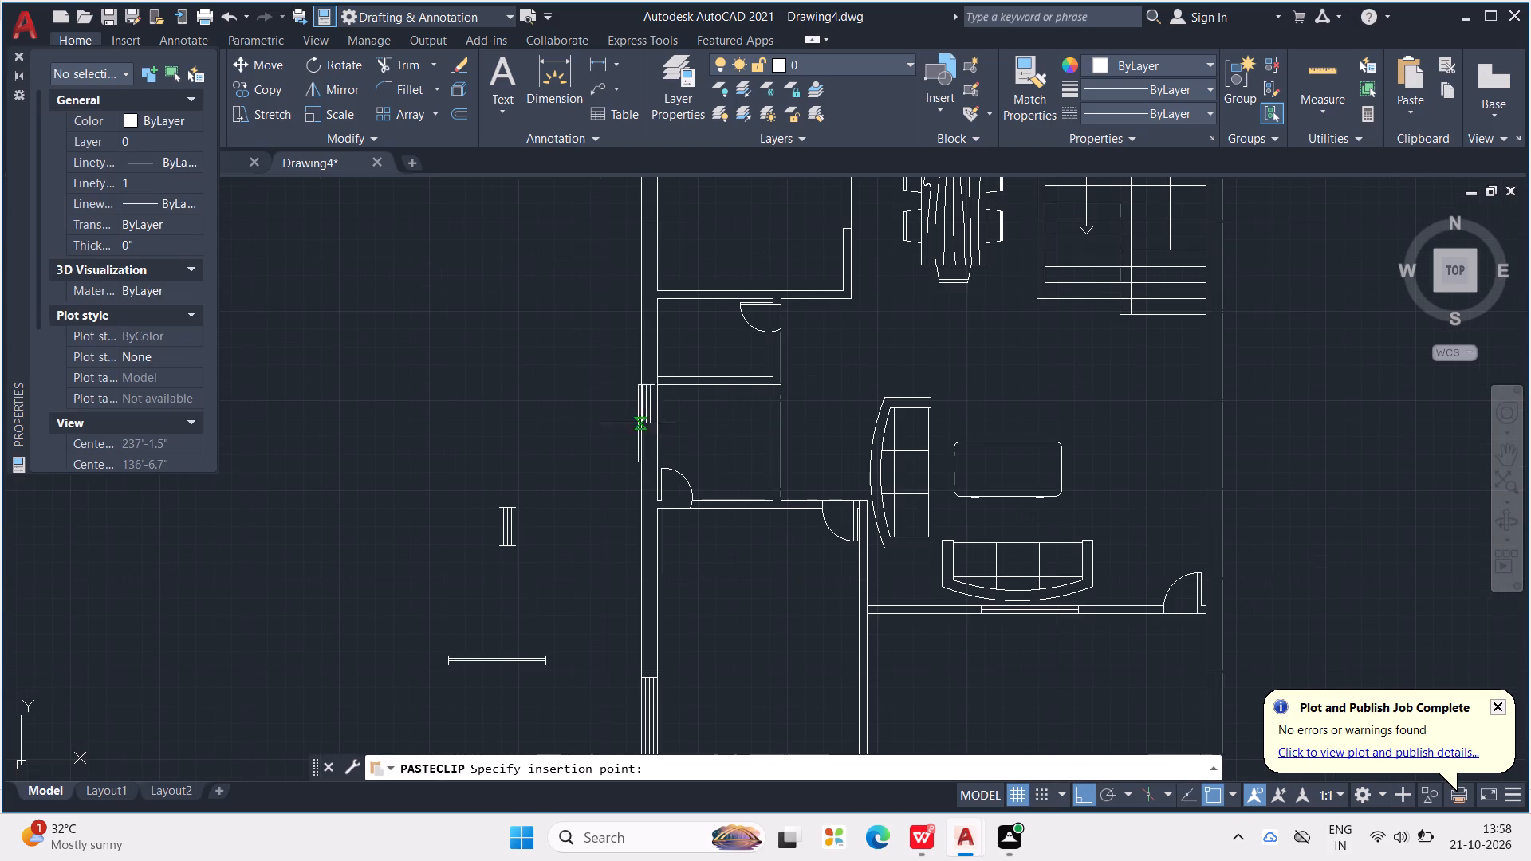
pyautogui.scroll(2, 635, 402)
pyautogui.click(647, 312)
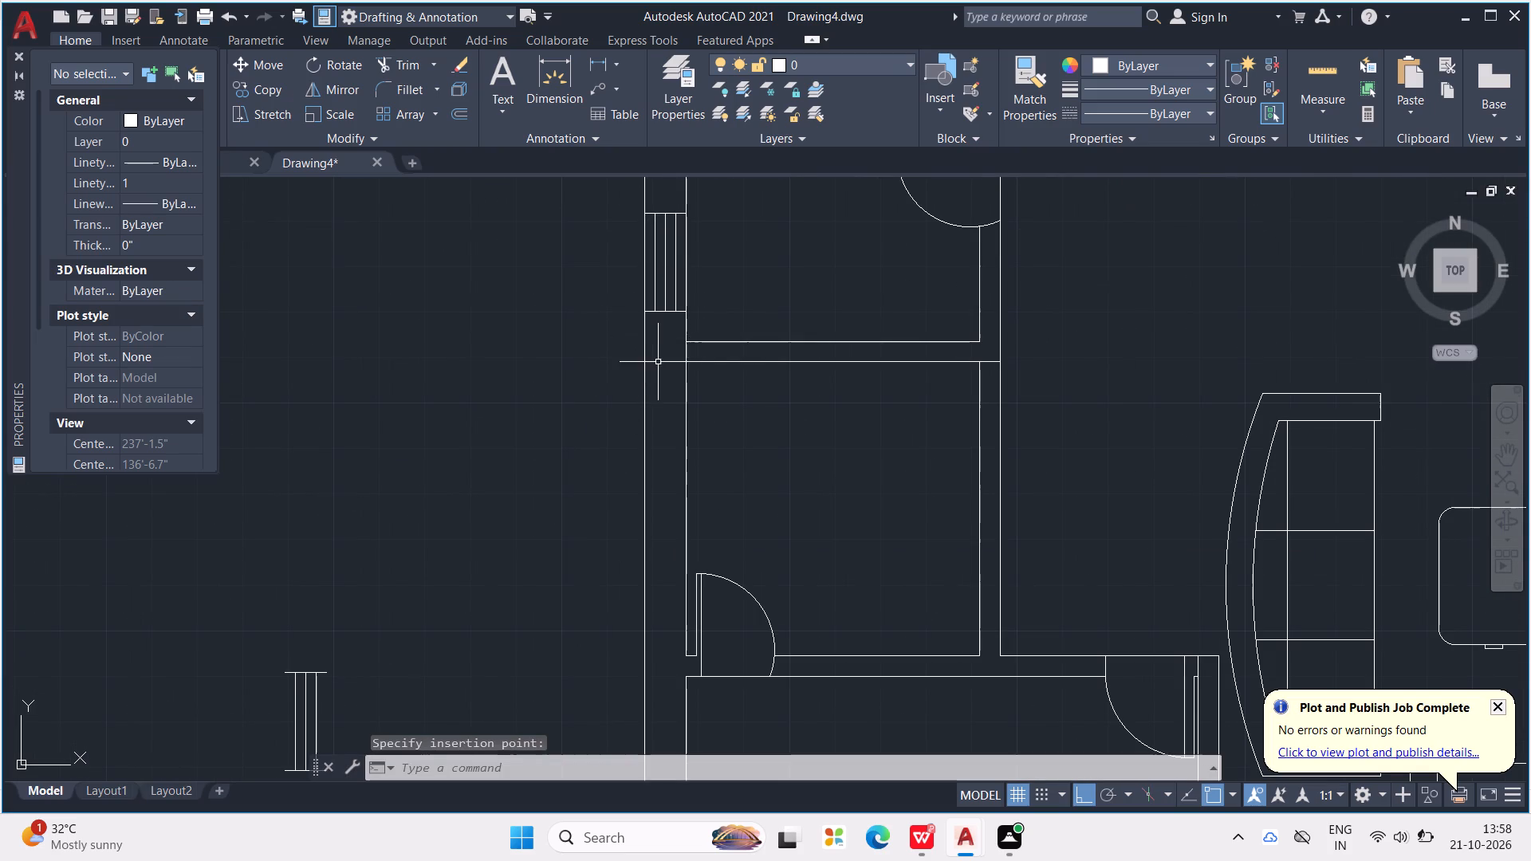
pyautogui.hotkey('ctrl', 'v')
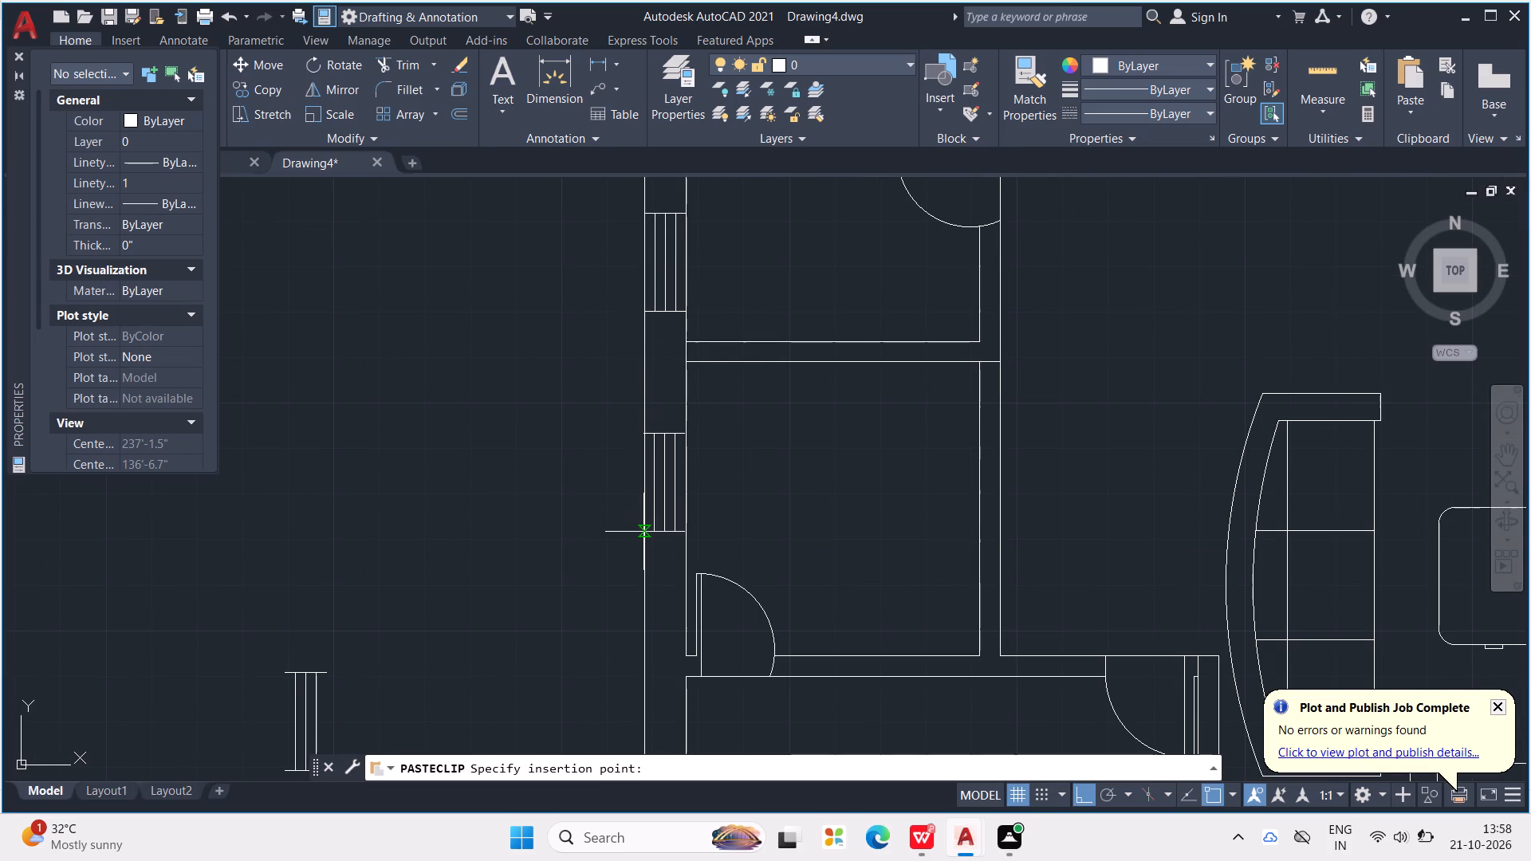
pyautogui.click(643, 532)
# Draw a horizontal line across the upper-left room, from the short jog on its right partition to the outer wall's inner face.
pyautogui.scroll(-3, 650, 525)
pyautogui.moveTo(683, 495); pyautogui.dragTo(493, 427, button='middle')
pyautogui.scroll(-2, 492, 427)
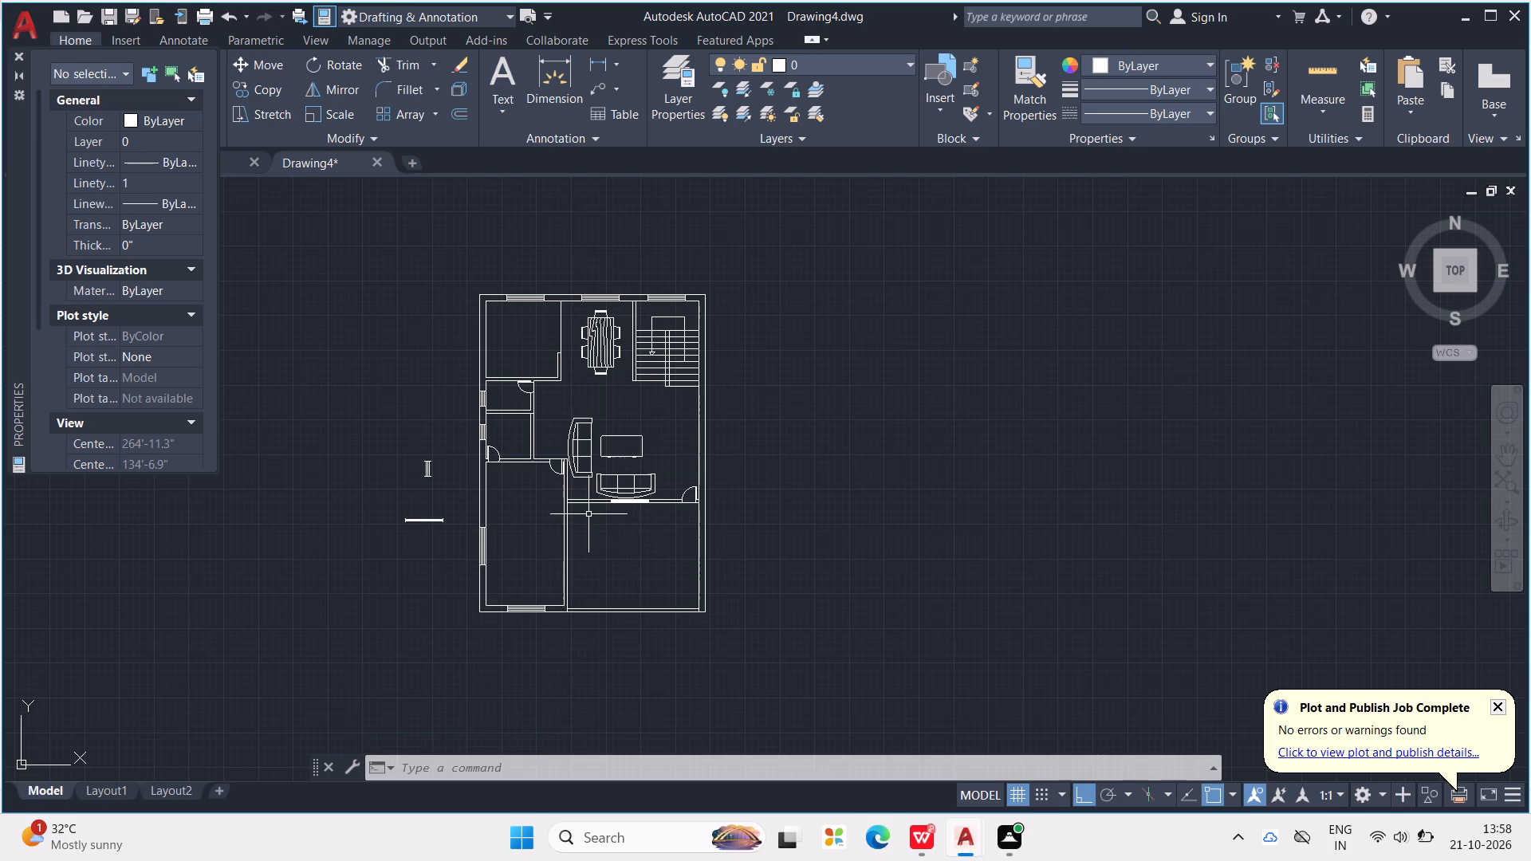
pyautogui.moveTo(525, 525); pyautogui.dragTo(523, 564, button='middle')
pyautogui.scroll(-1, 523, 529)
pyautogui.press('Escape')
pyautogui.press('Escape')
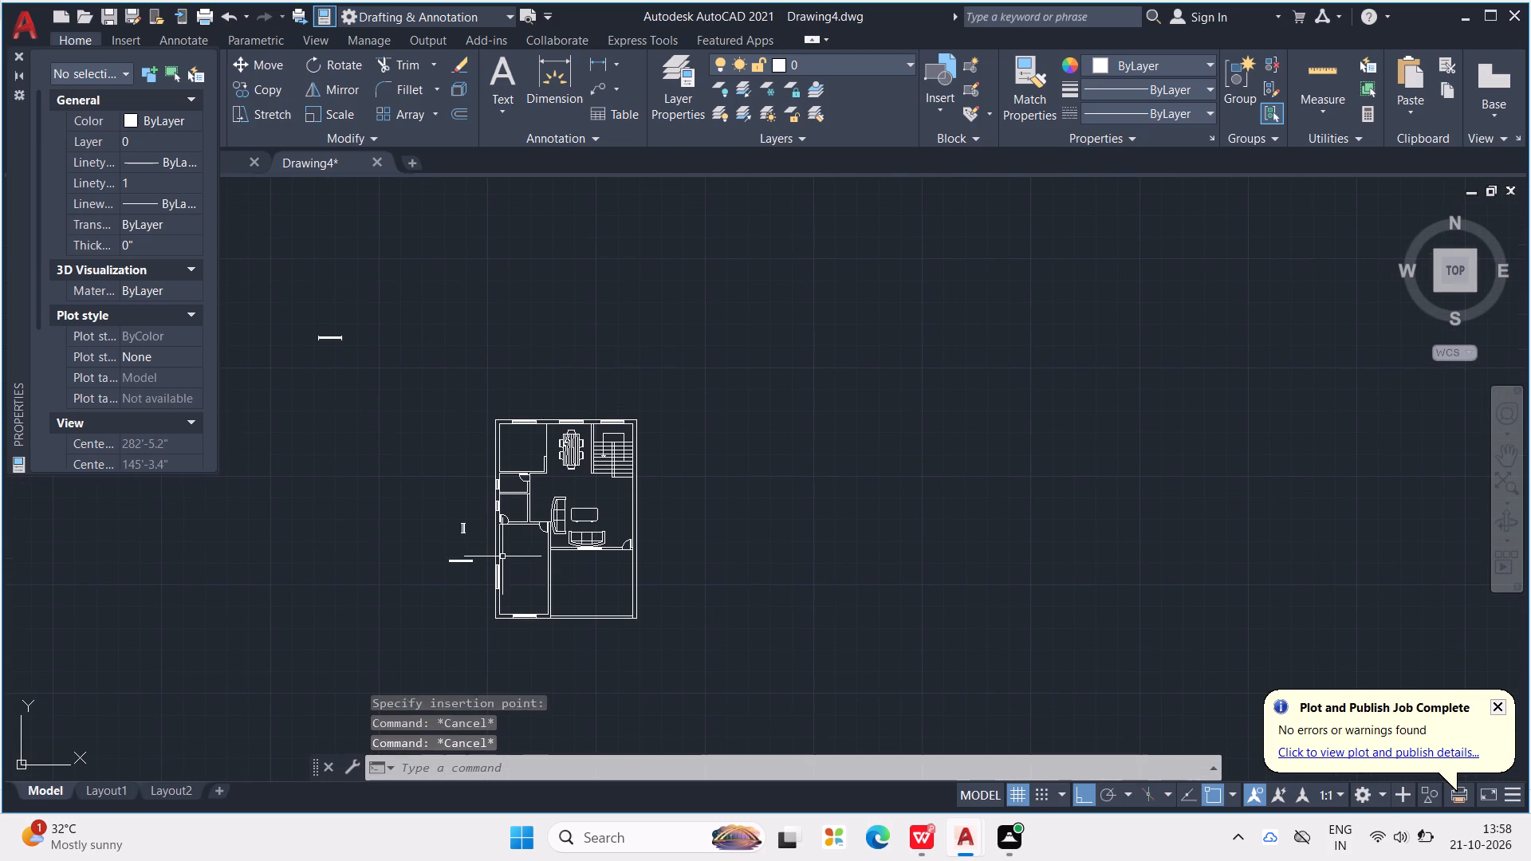
pyautogui.press('Escape')
pyautogui.press('Escape')
pyautogui.press('l')
pyautogui.press('Return')
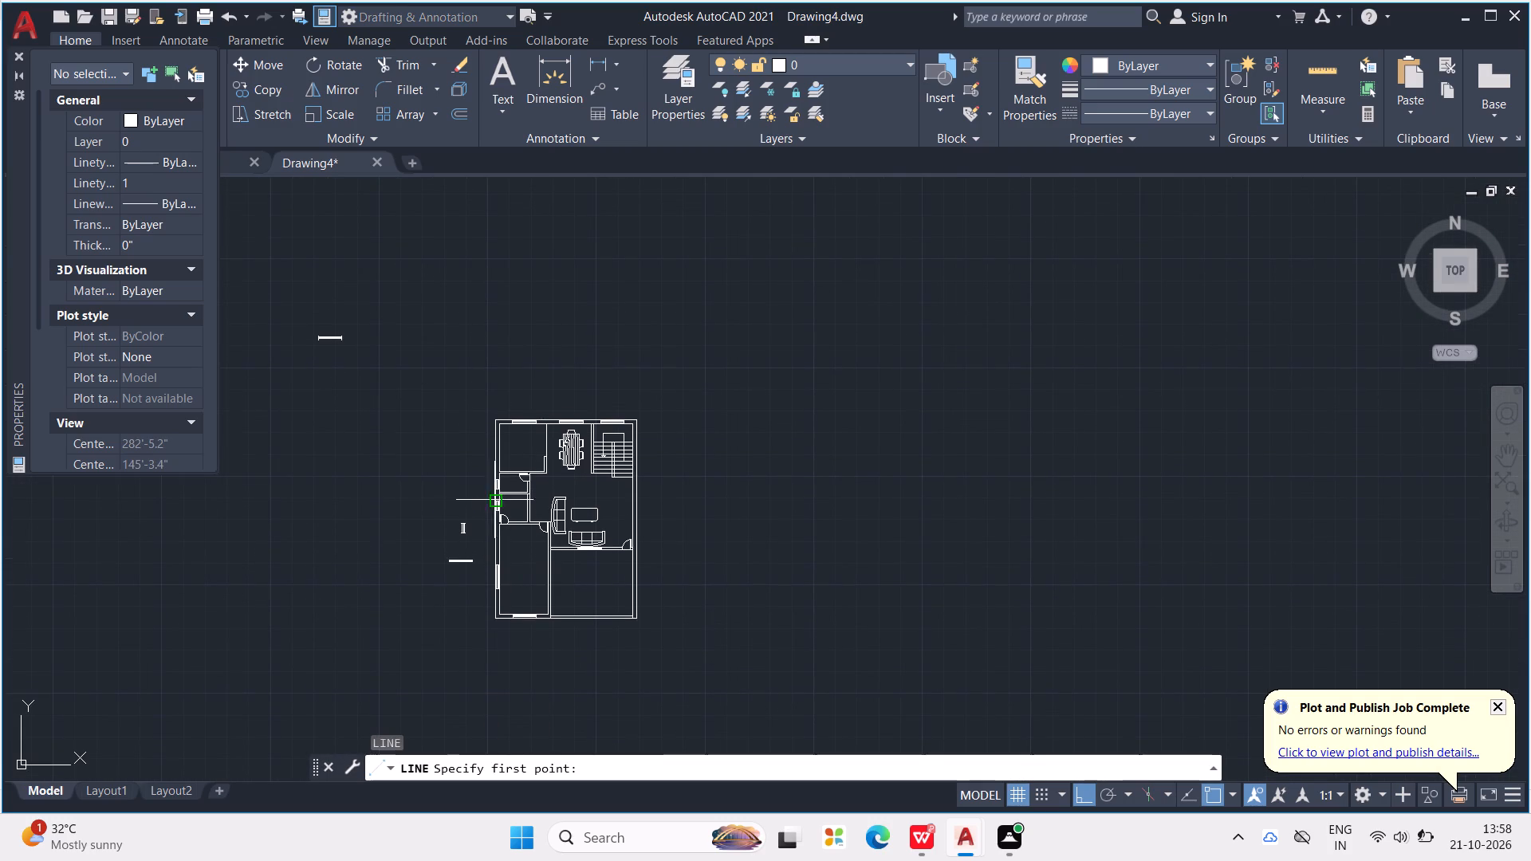
pyautogui.scroll(2, 517, 476)
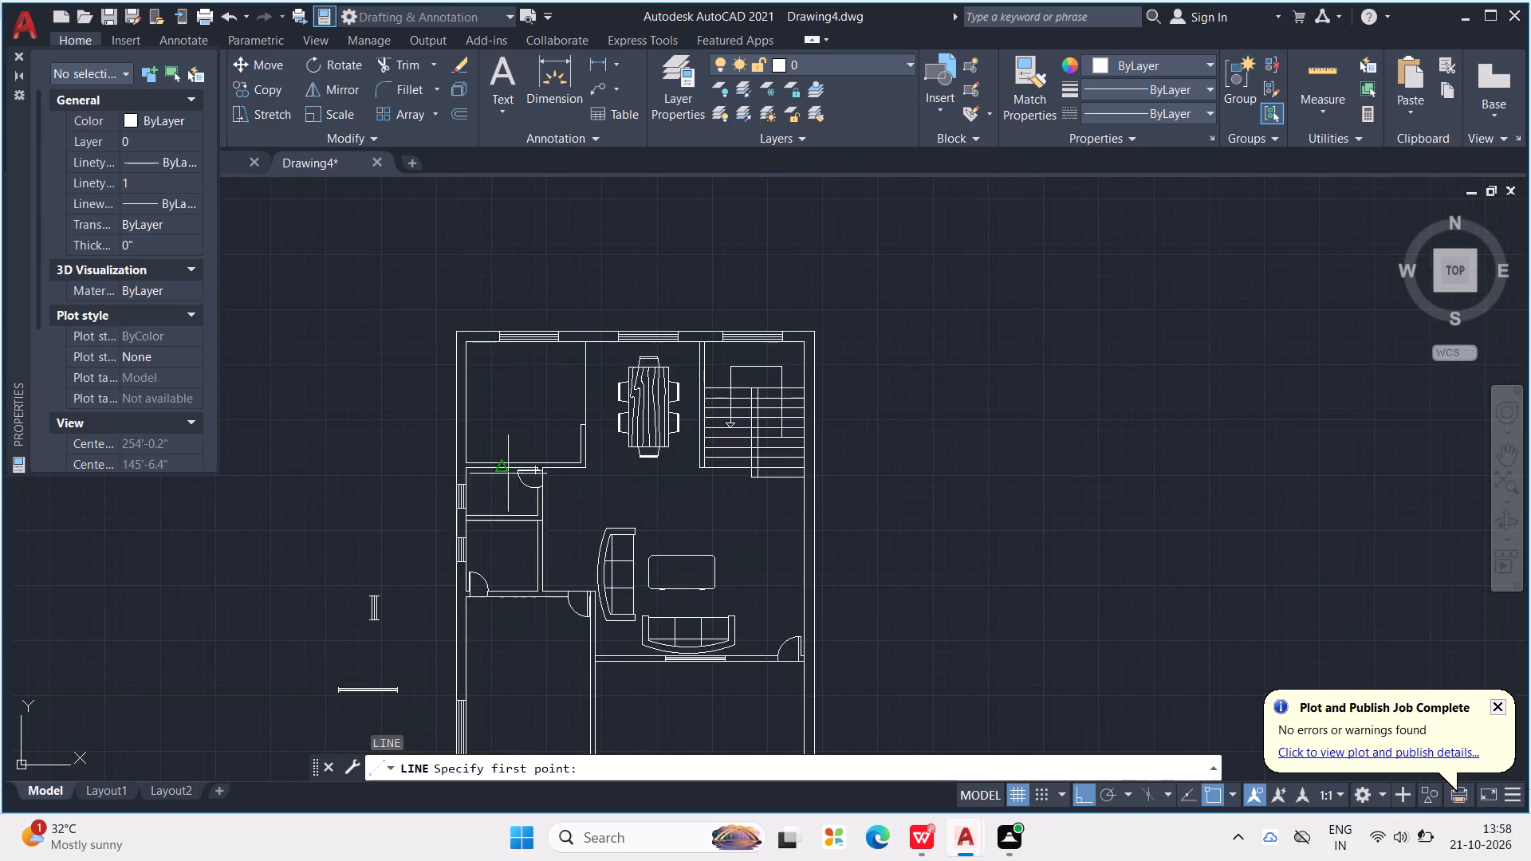
pyautogui.scroll(3, 507, 474)
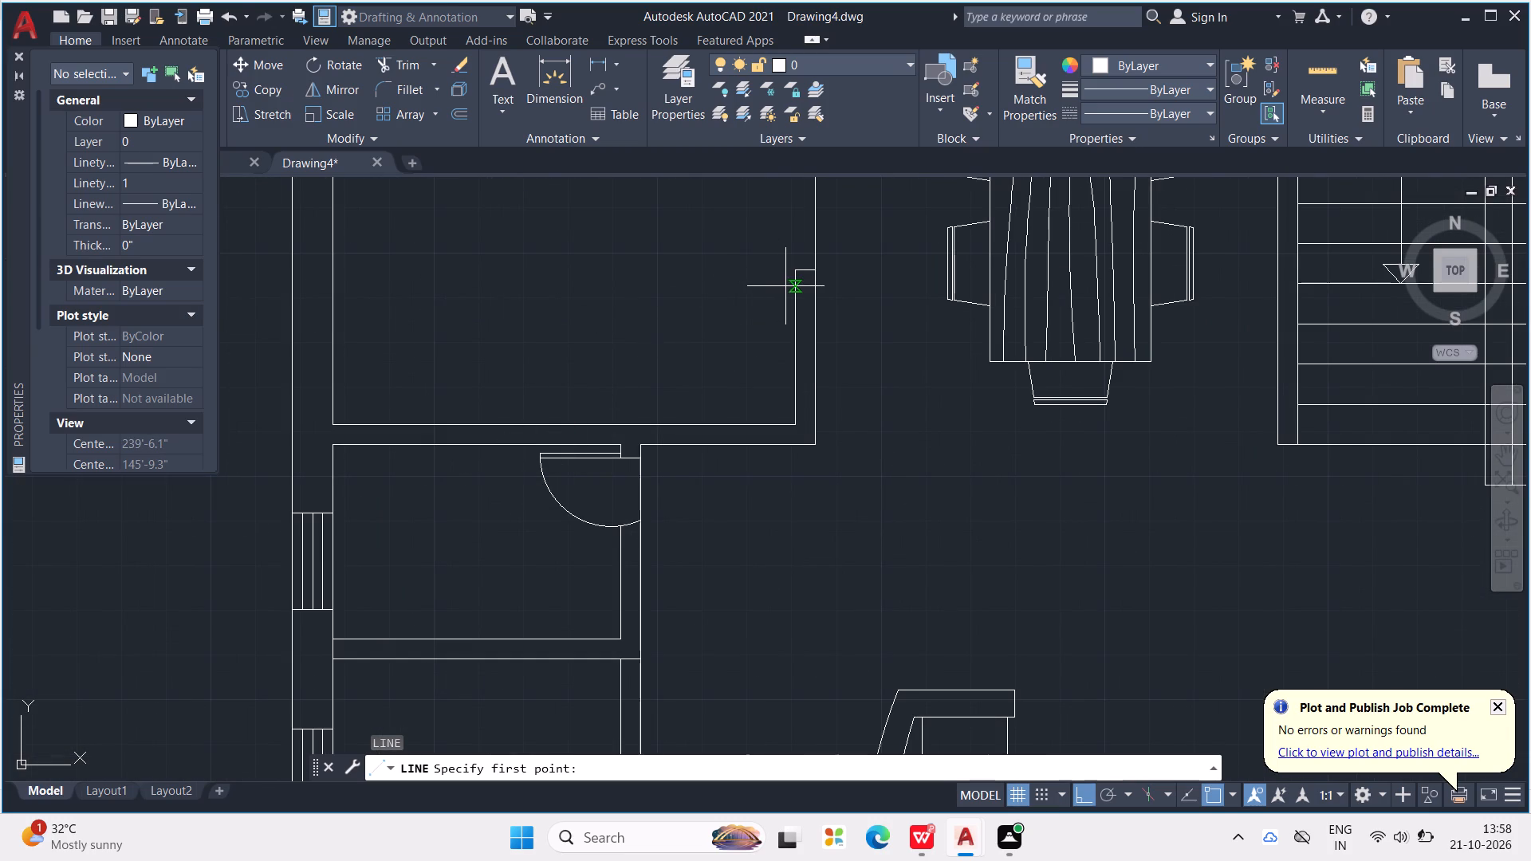
pyautogui.click(797, 283)
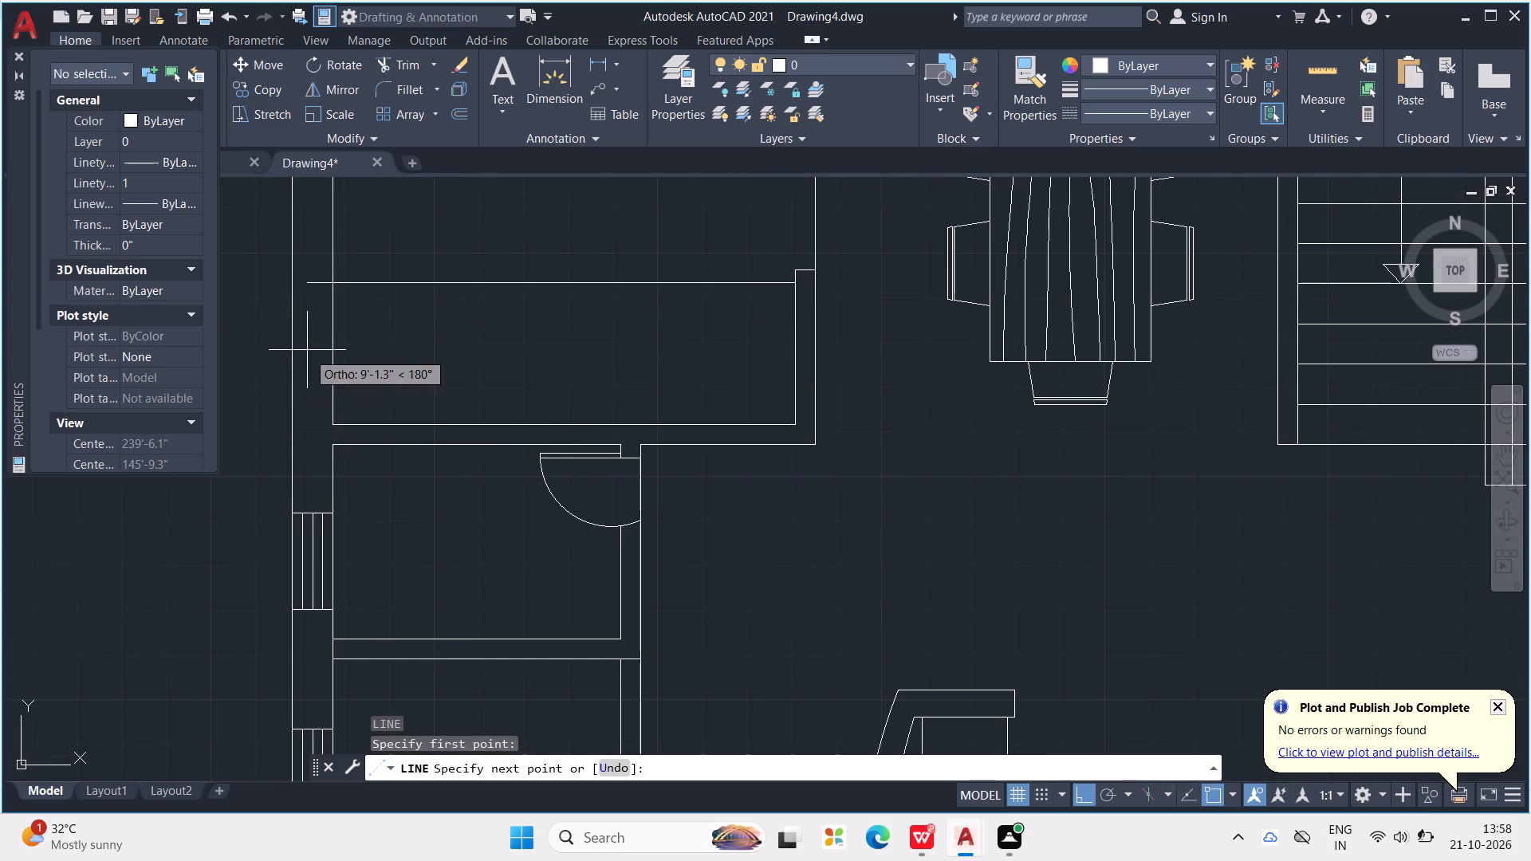
pyautogui.click(333, 286)
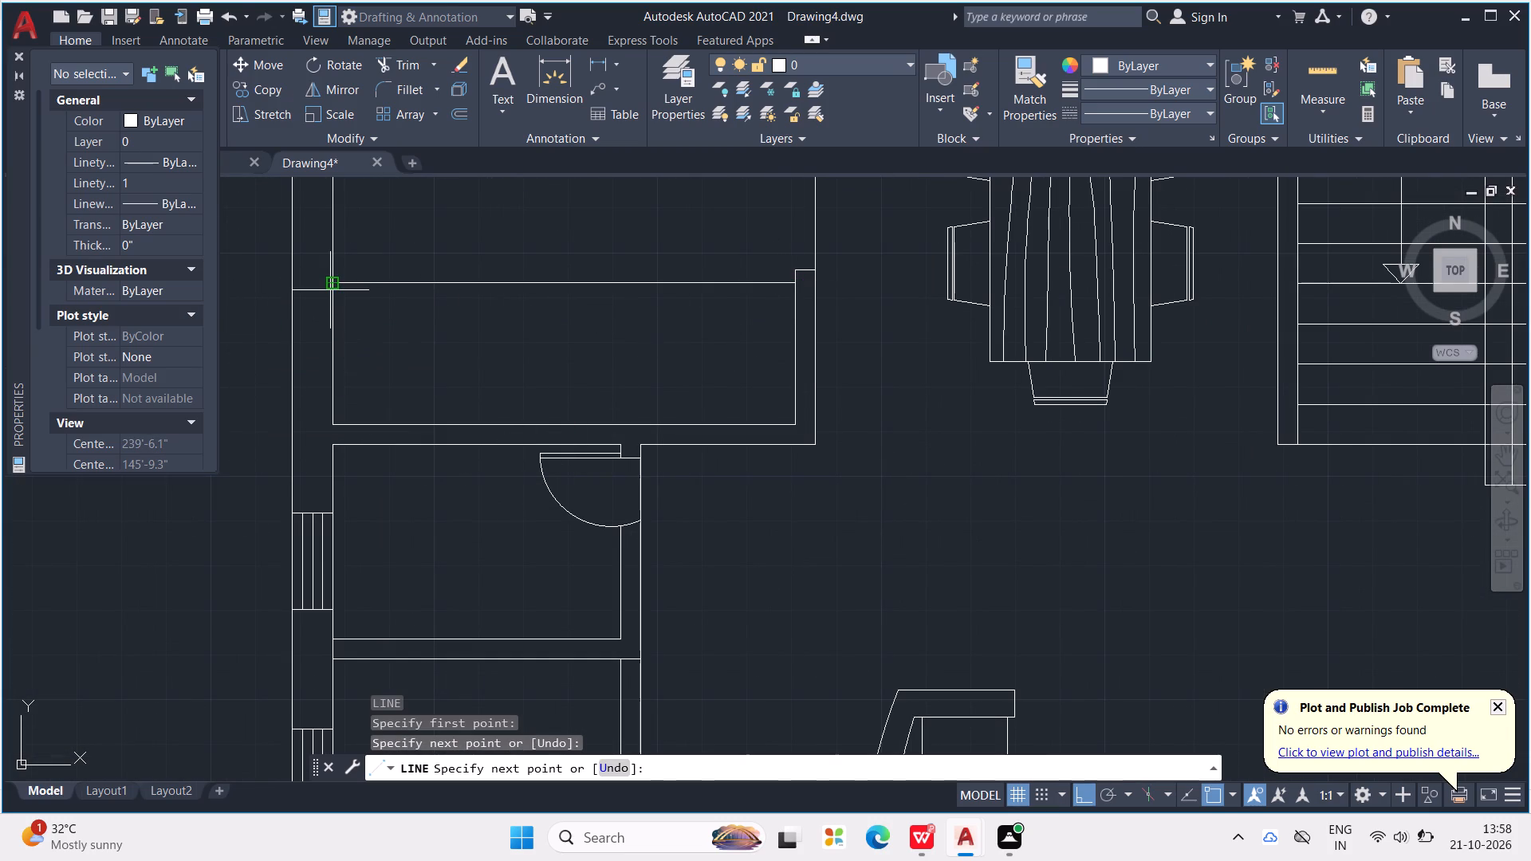
pyautogui.press('Escape')
pyautogui.press('Escape')
# Insert the Toilet - top block from House Designer.dwg against the upper wall of the upper small room.
pyautogui.hotkey('ctrl', '2')
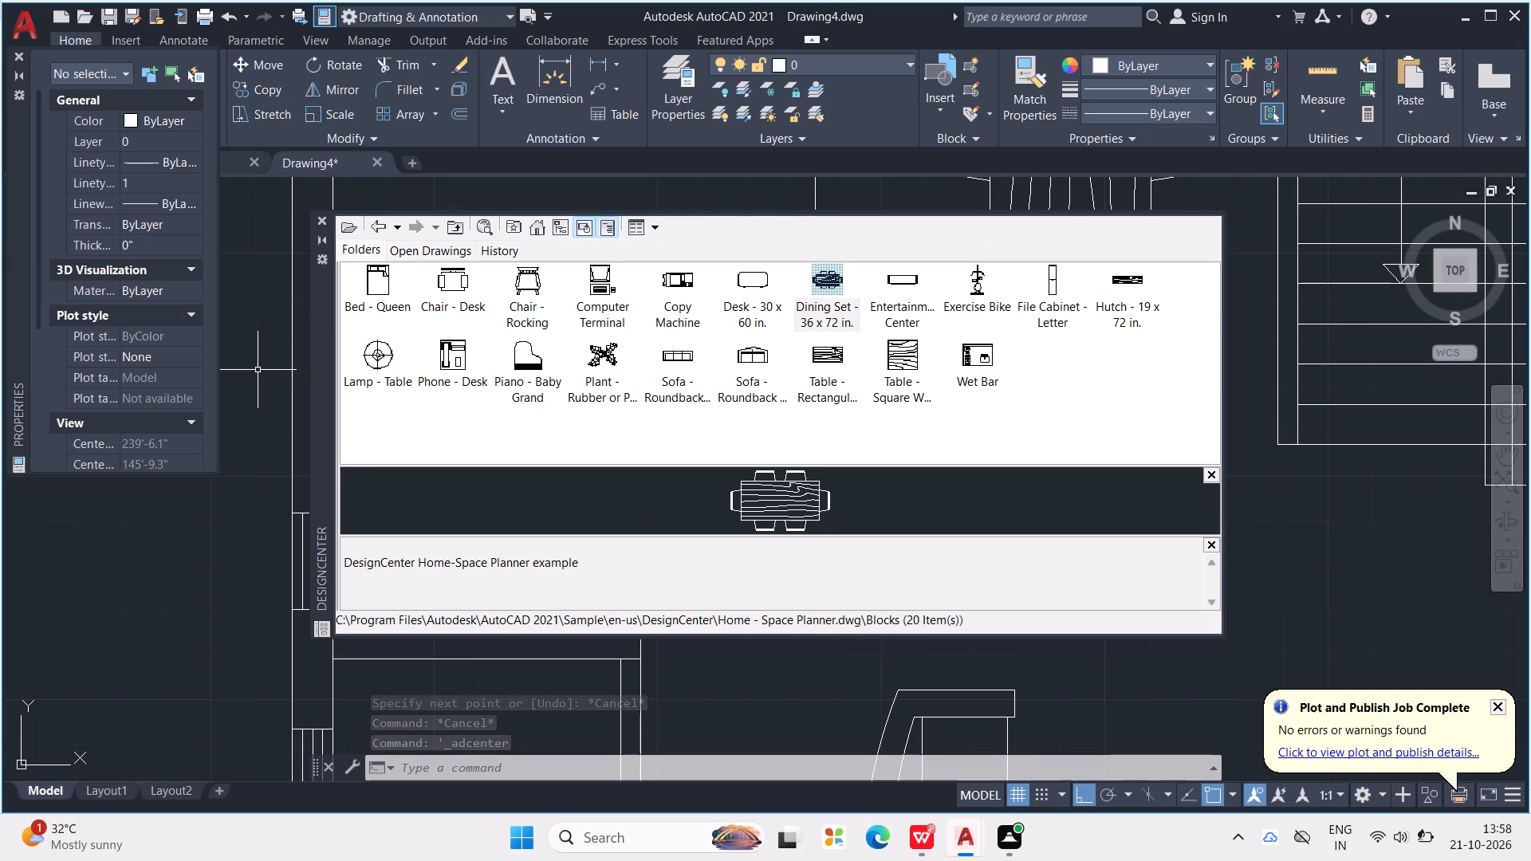
pyautogui.click(375, 231)
pyautogui.click(375, 231)
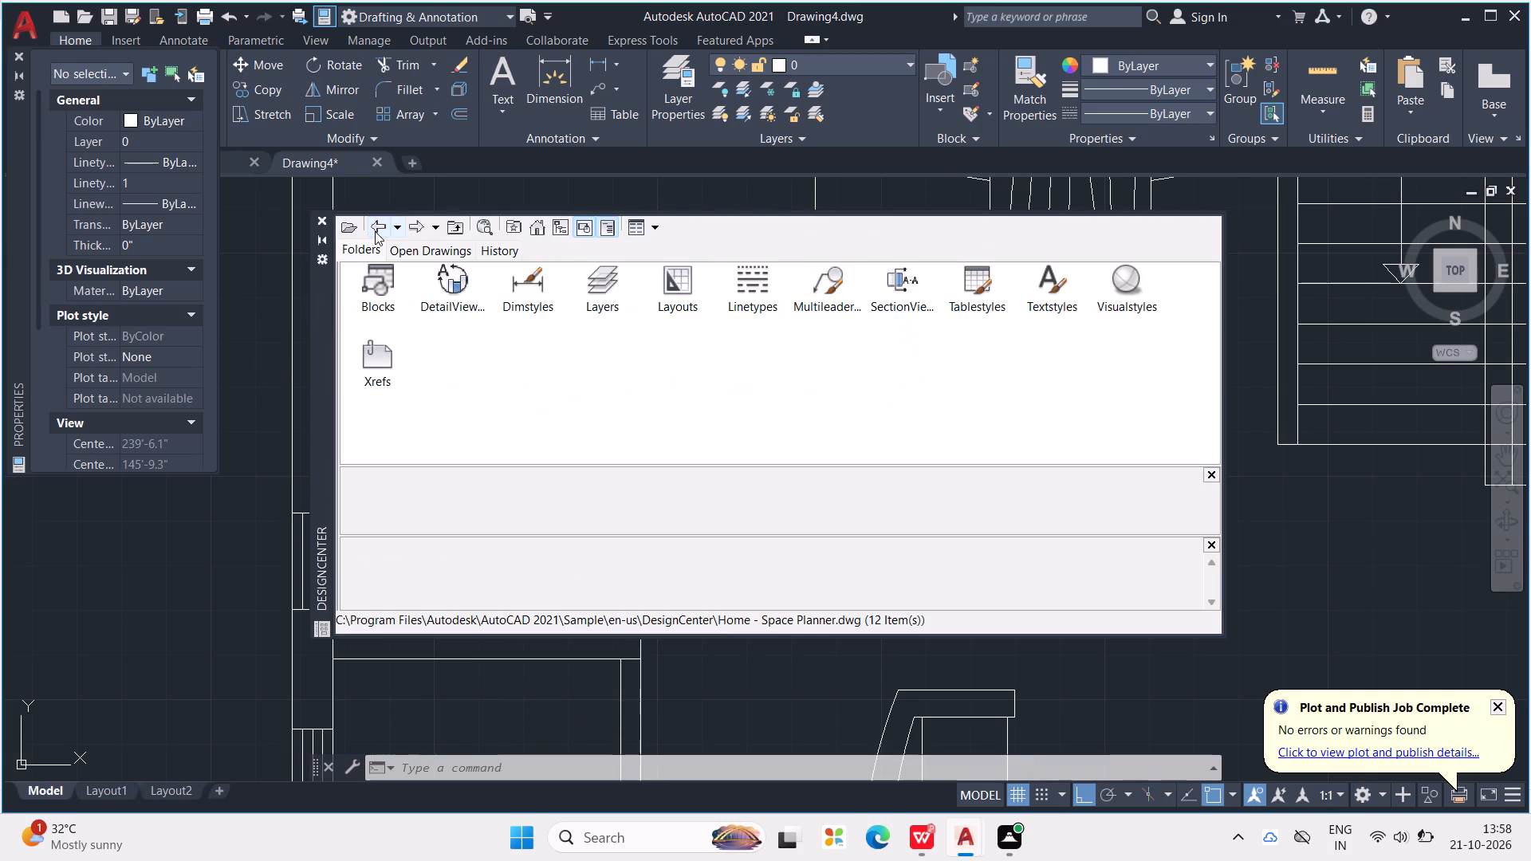
pyautogui.click(375, 231)
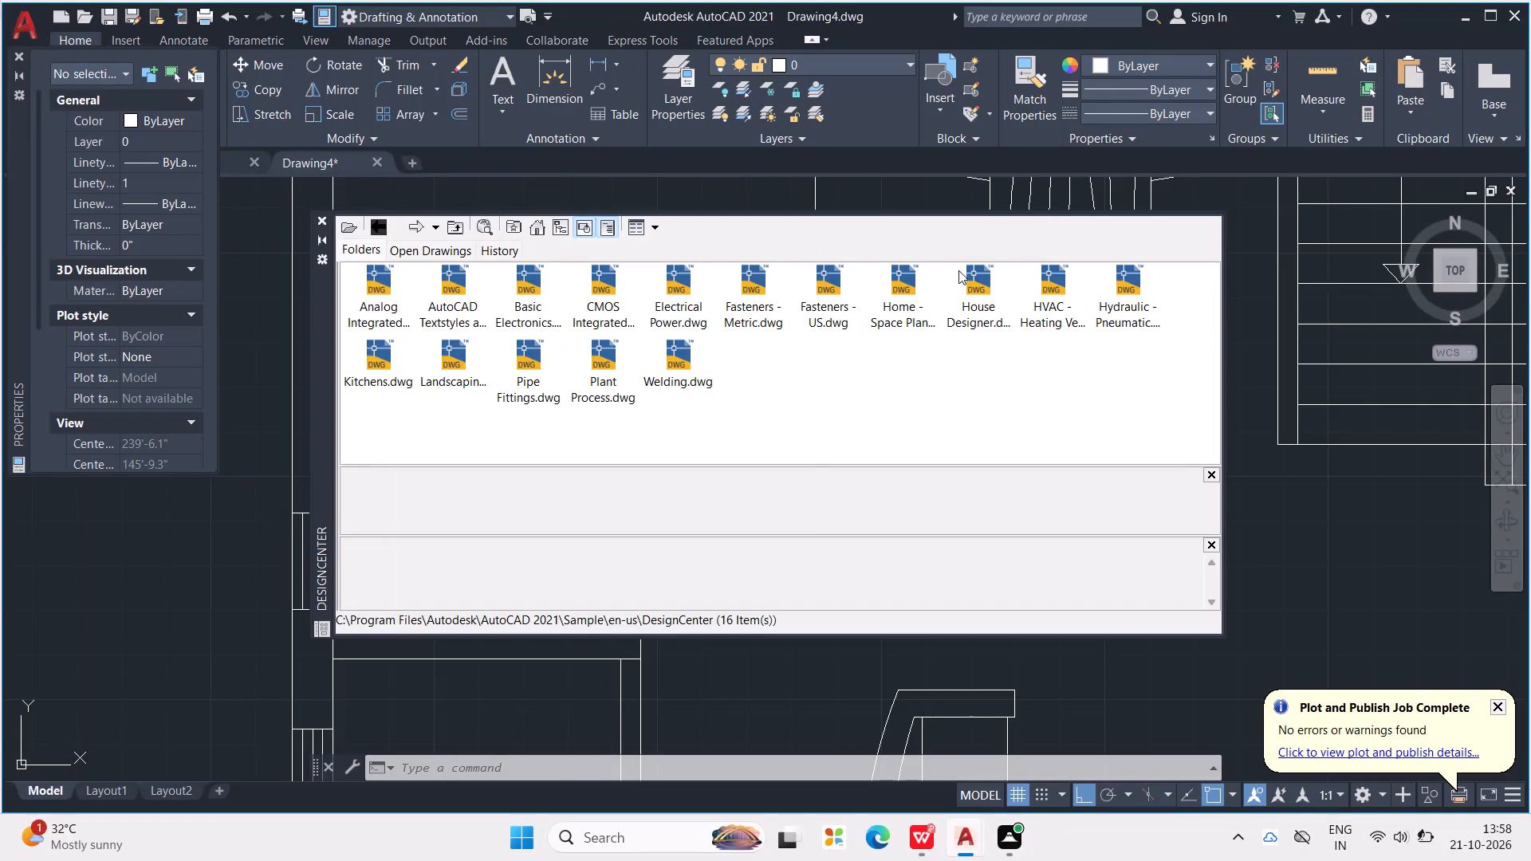
pyautogui.tripleClick(981, 295)
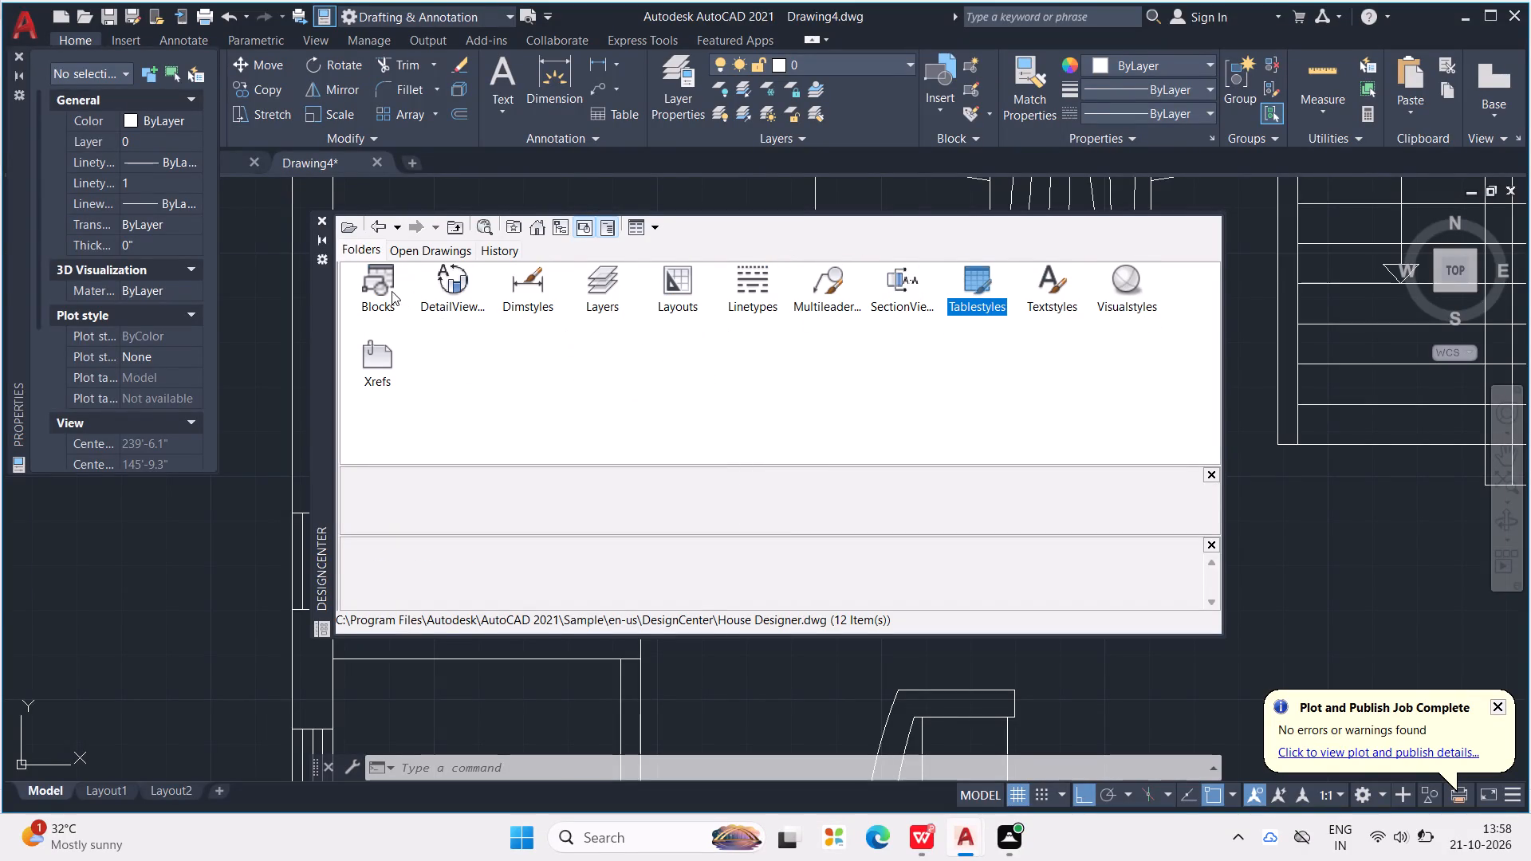
pyautogui.doubleClick(392, 291)
pyautogui.tripleClick(734, 363)
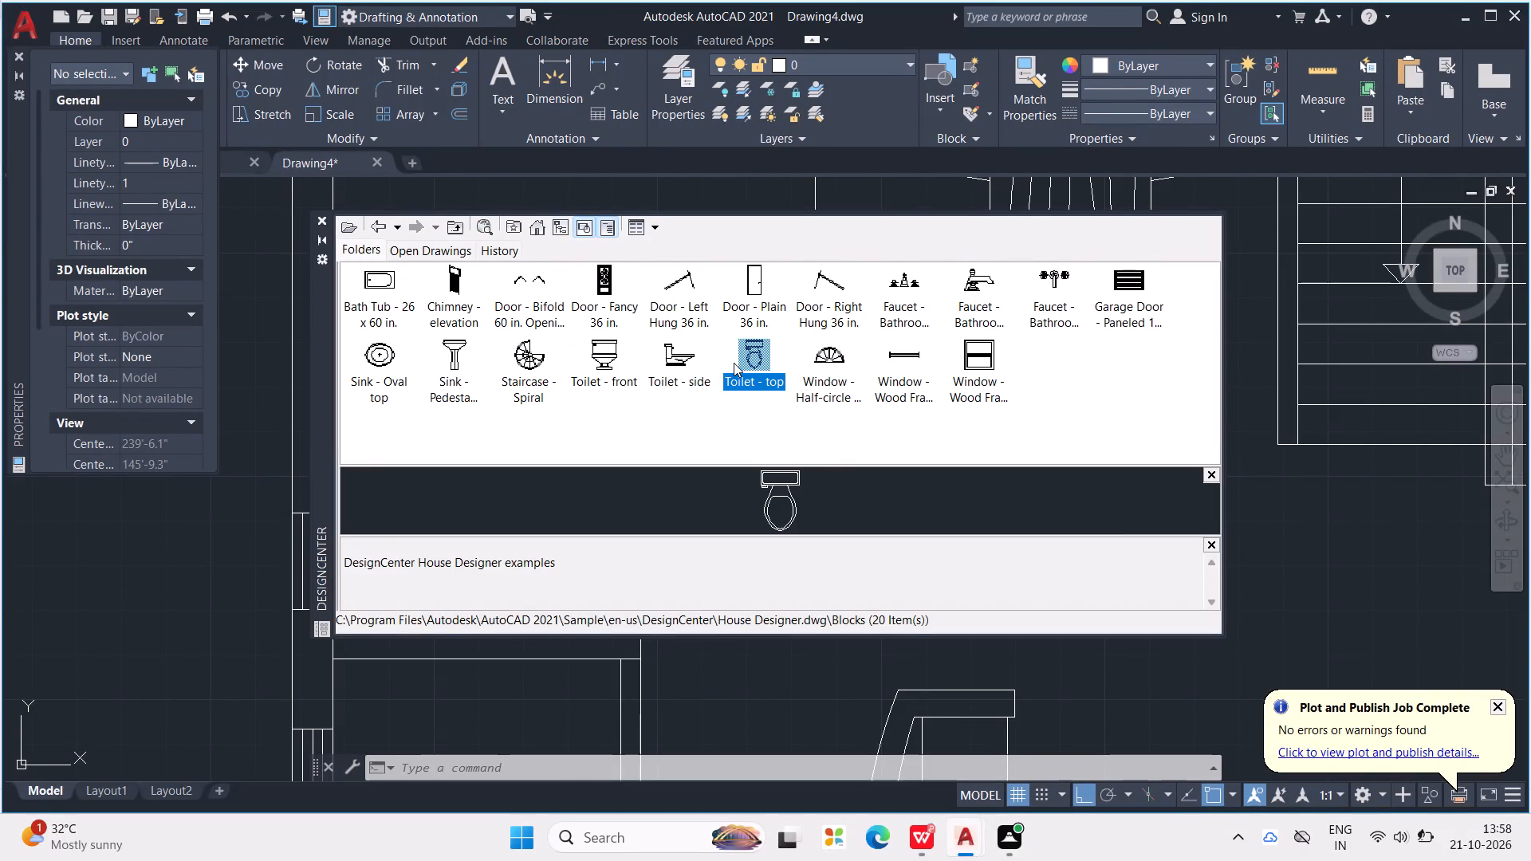
pyautogui.click(896, 538)
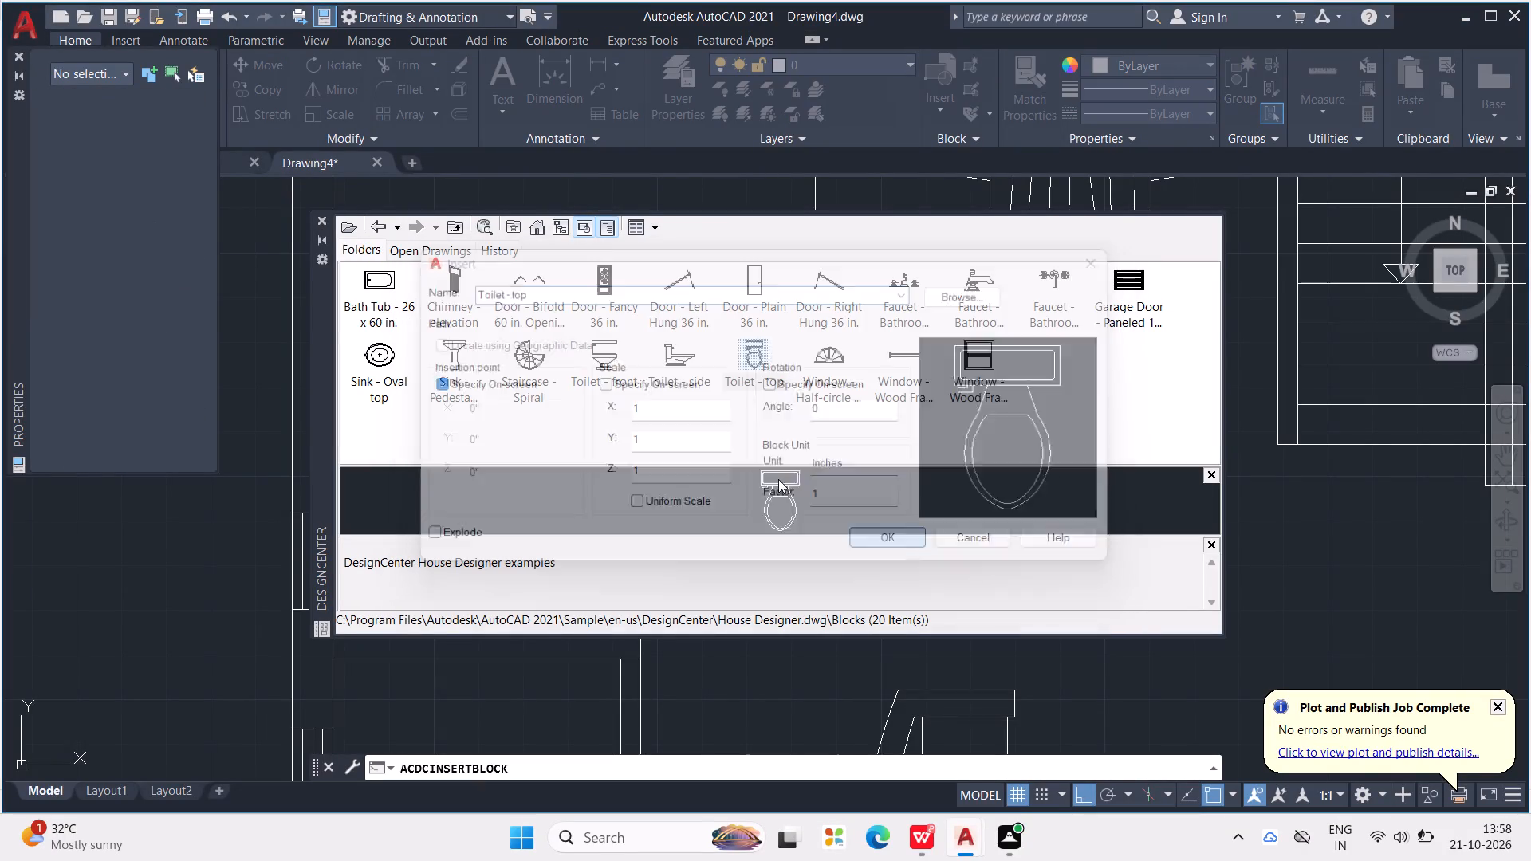
pyautogui.click(321, 215)
pyautogui.scroll(-1, 387, 279)
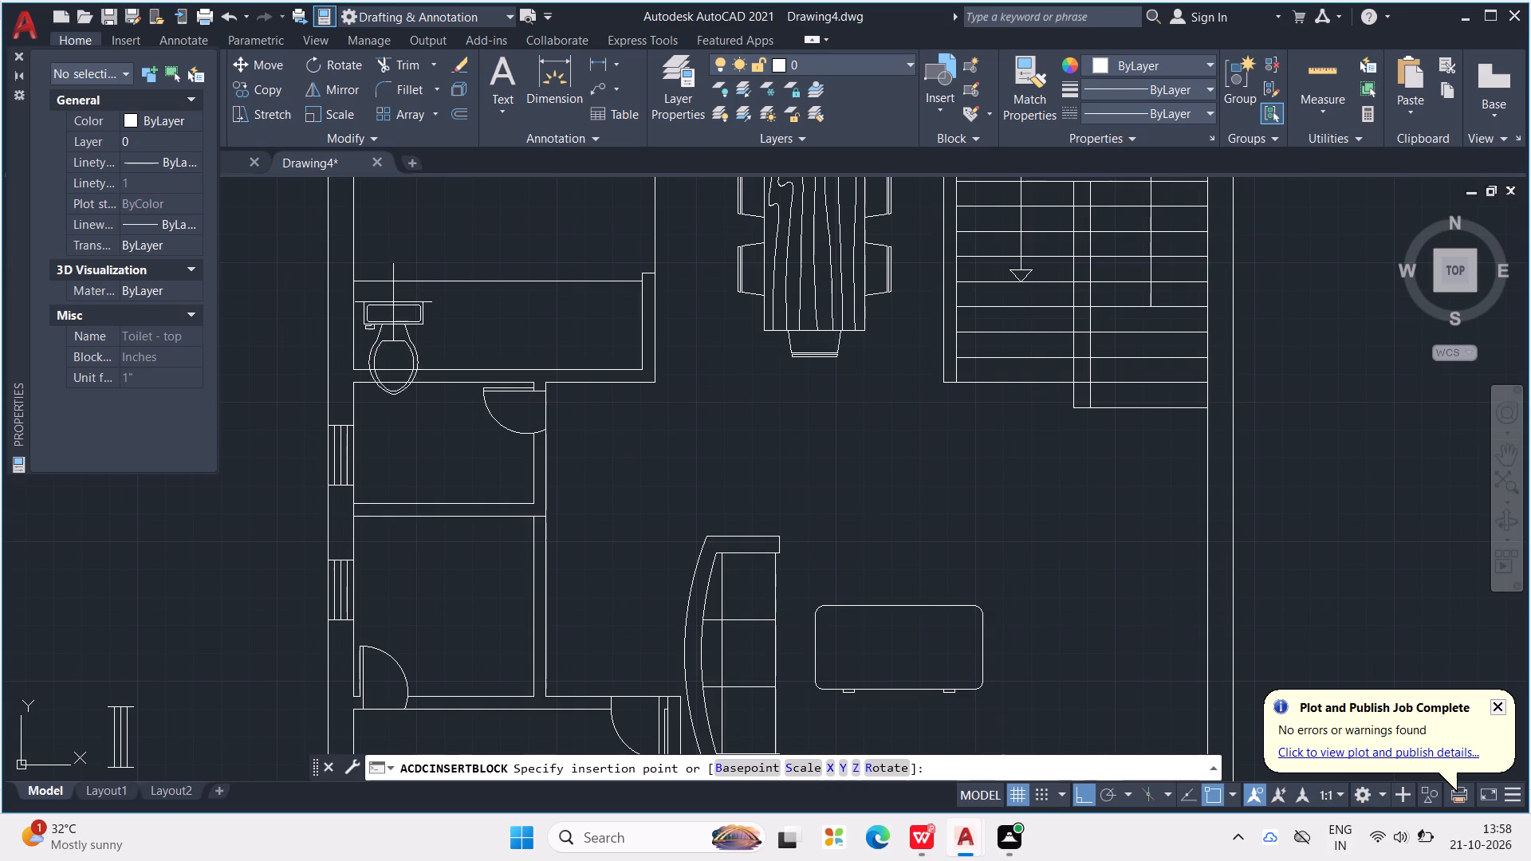
pyautogui.scroll(-1, 385, 306)
pyautogui.scroll(1, 393, 372)
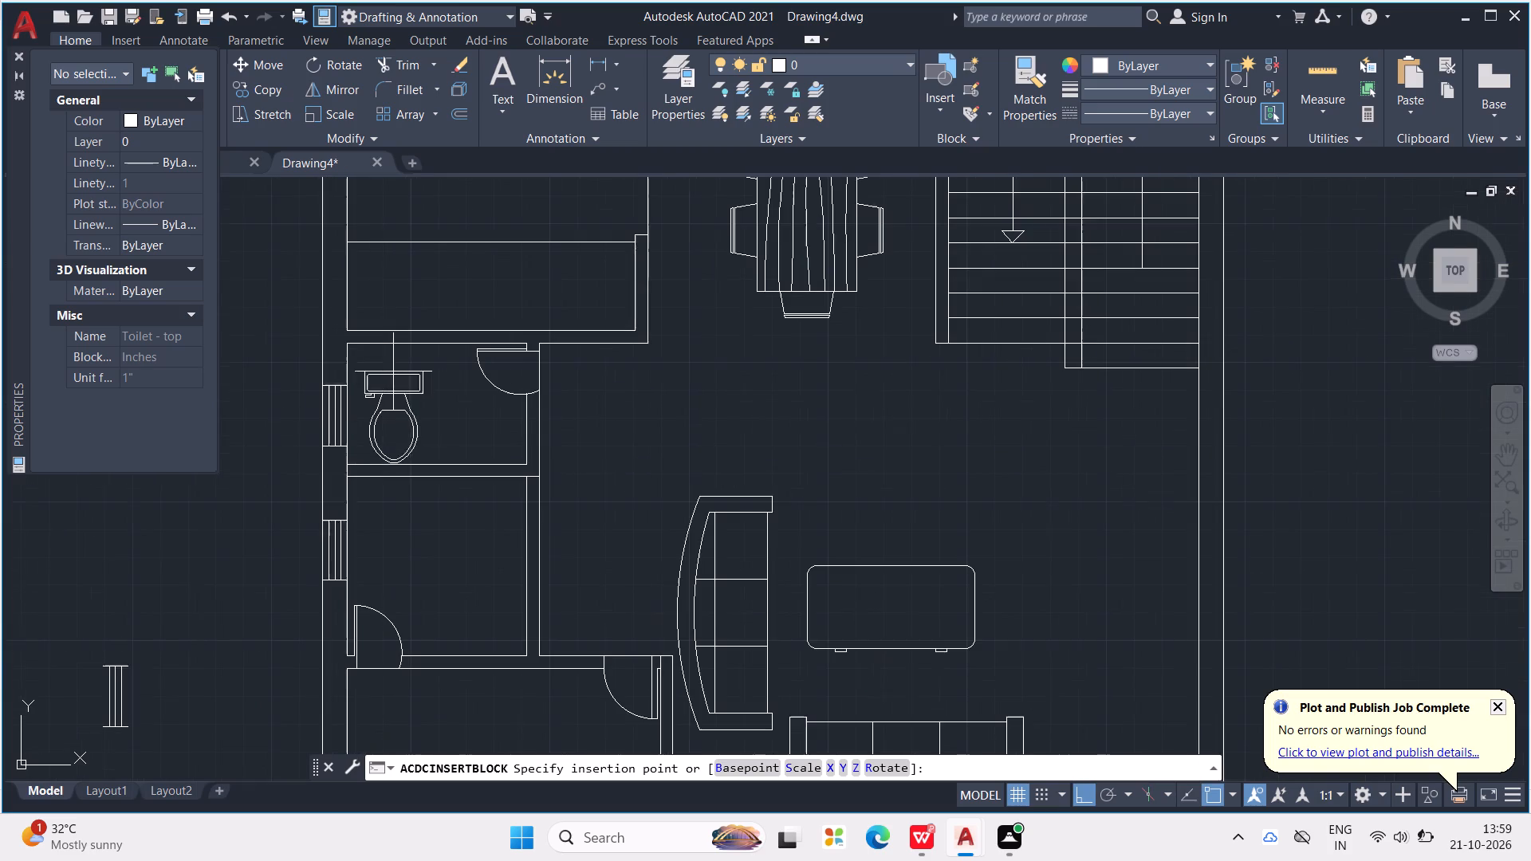
pyautogui.click(415, 344)
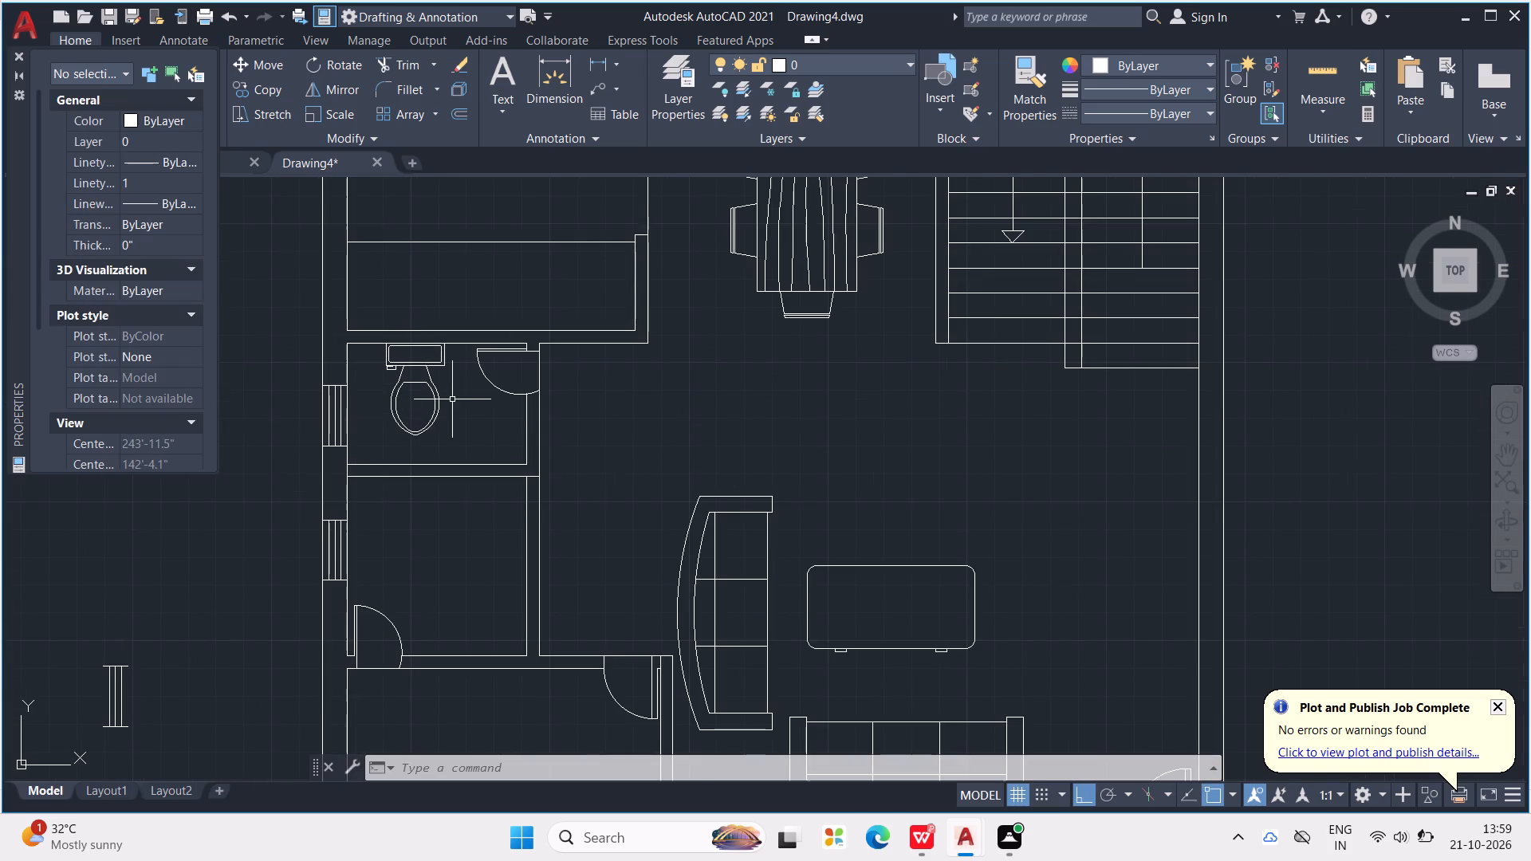
# Copy the toilet block and paste it below the upper wall of the lower small room.
pyautogui.click(403, 387)
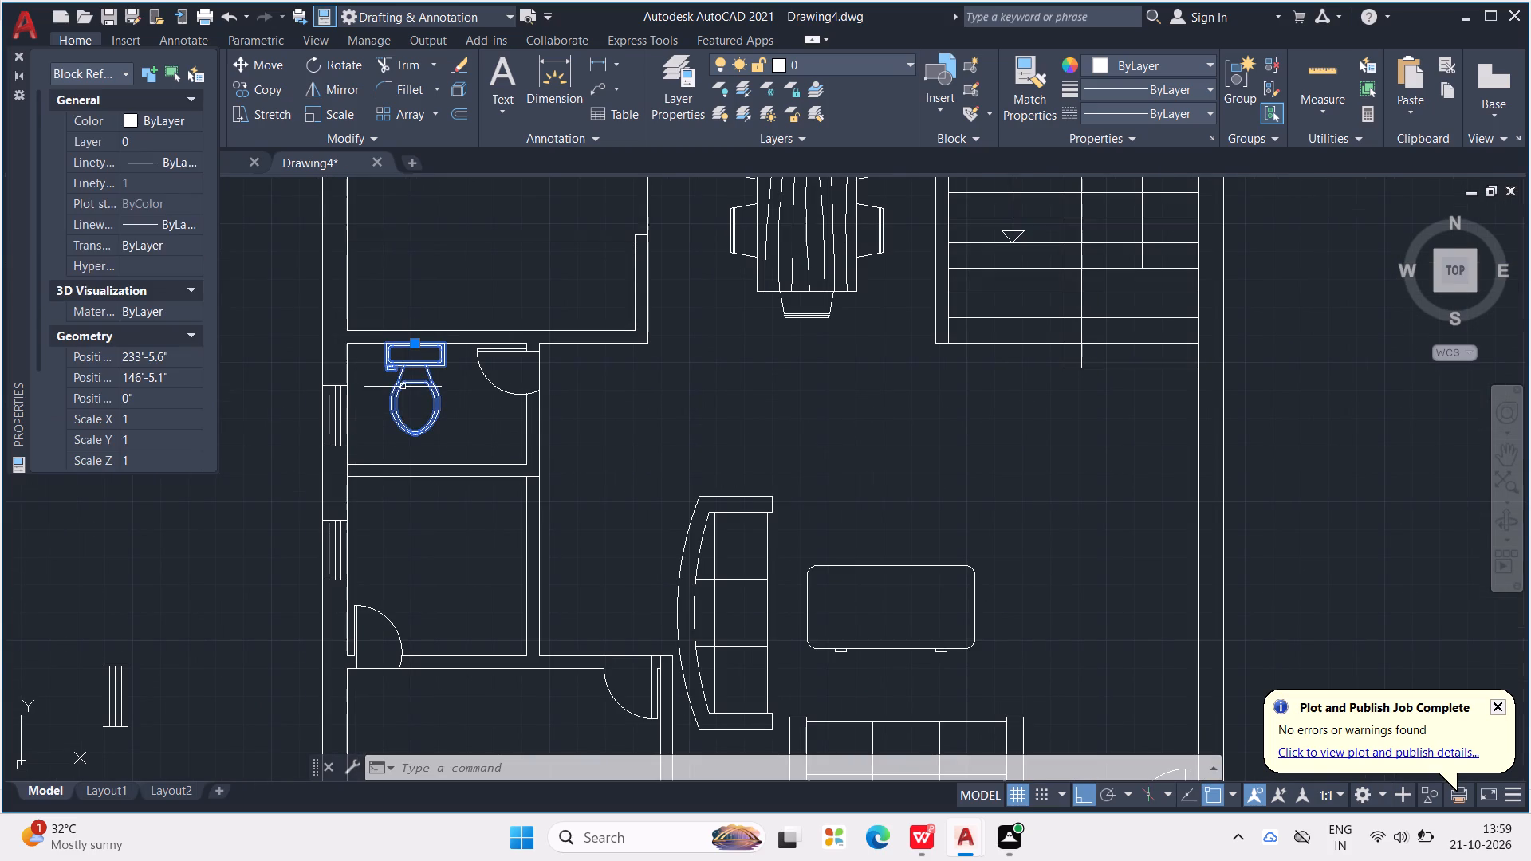
pyautogui.hotkey('ctrl', 'c')
pyautogui.hotkey('ctrl', 'v')
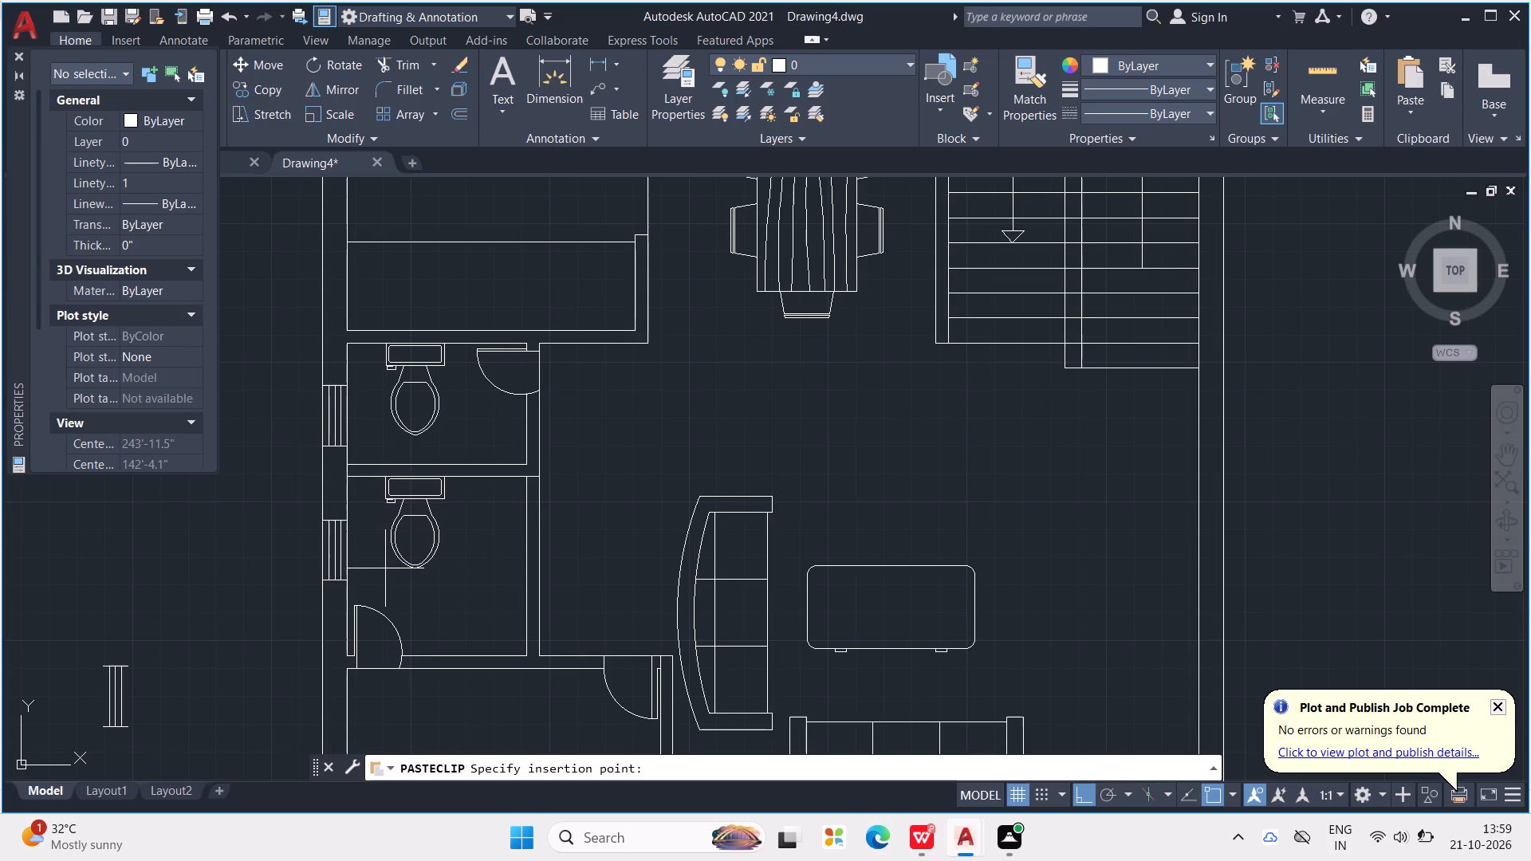
pyautogui.click(386, 570)
# Nudge the pasted toilet slightly up against the upper wall of the lower small room.
pyautogui.scroll(3, 407, 523)
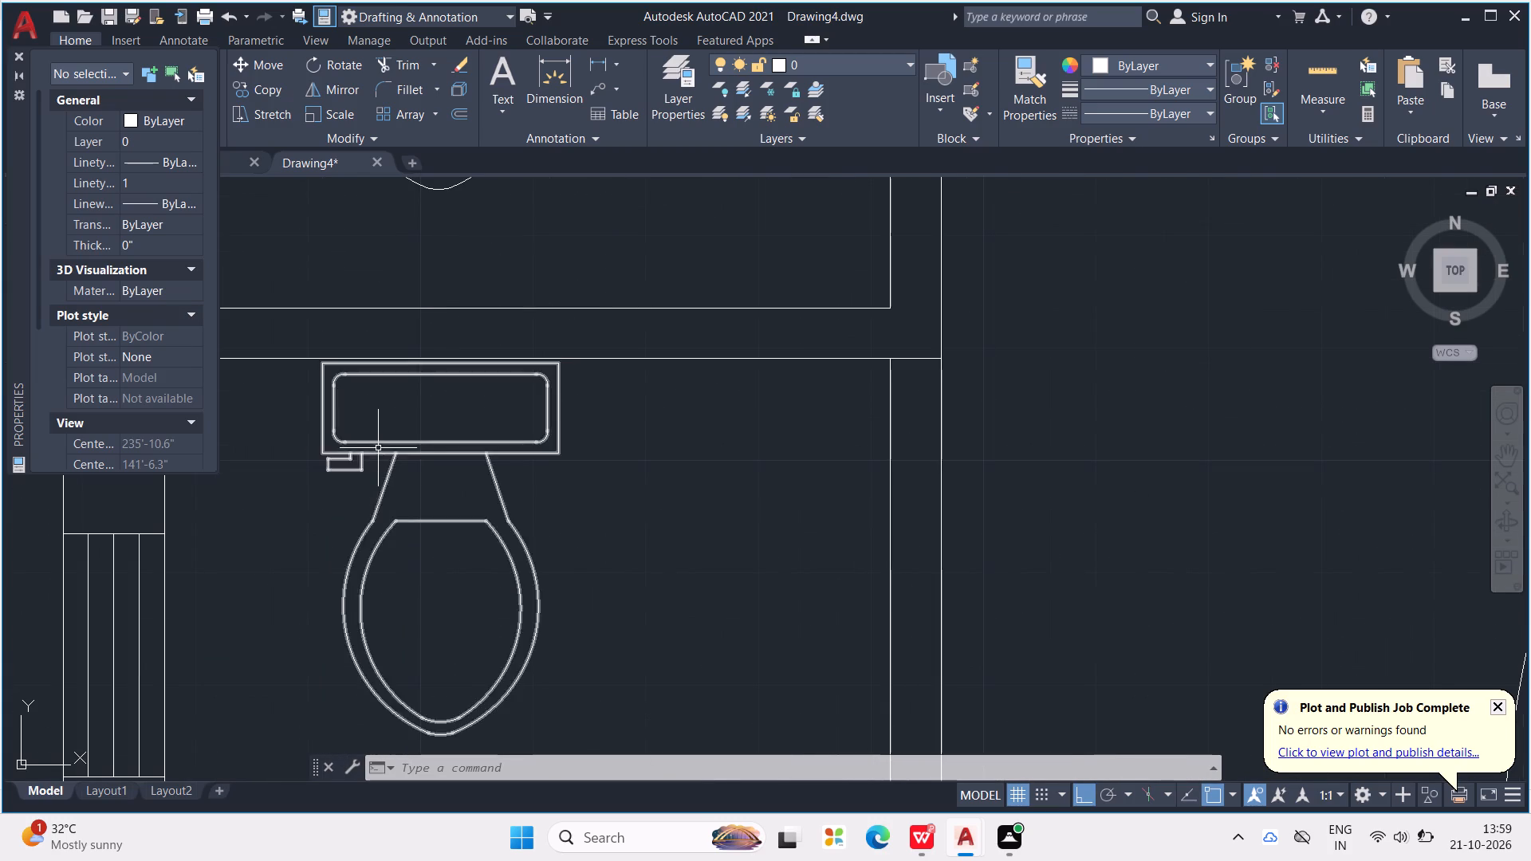
pyautogui.click(414, 521)
pyautogui.moveTo(424, 531); pyautogui.dragTo(421, 516)
pyautogui.moveTo(421, 514); pyautogui.dragTo(421, 508)
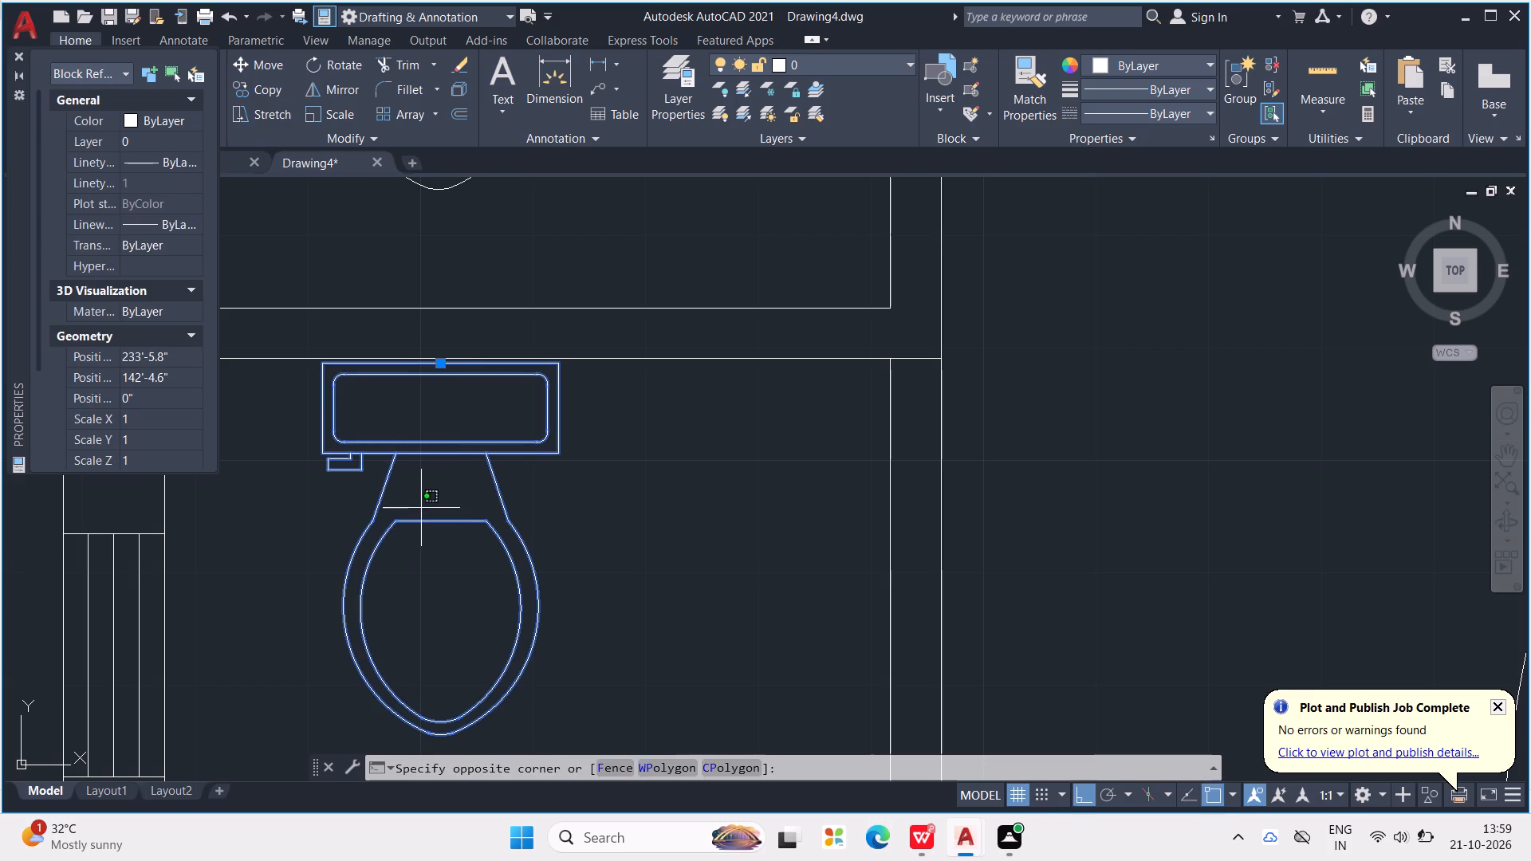
pyautogui.moveTo(421, 508); pyautogui.dragTo(417, 493)
pyautogui.moveTo(428, 513); pyautogui.dragTo(422, 502)
pyautogui.moveTo(459, 546); pyautogui.dragTo(446, 524)
pyautogui.moveTo(446, 524); pyautogui.dragTo(428, 518)
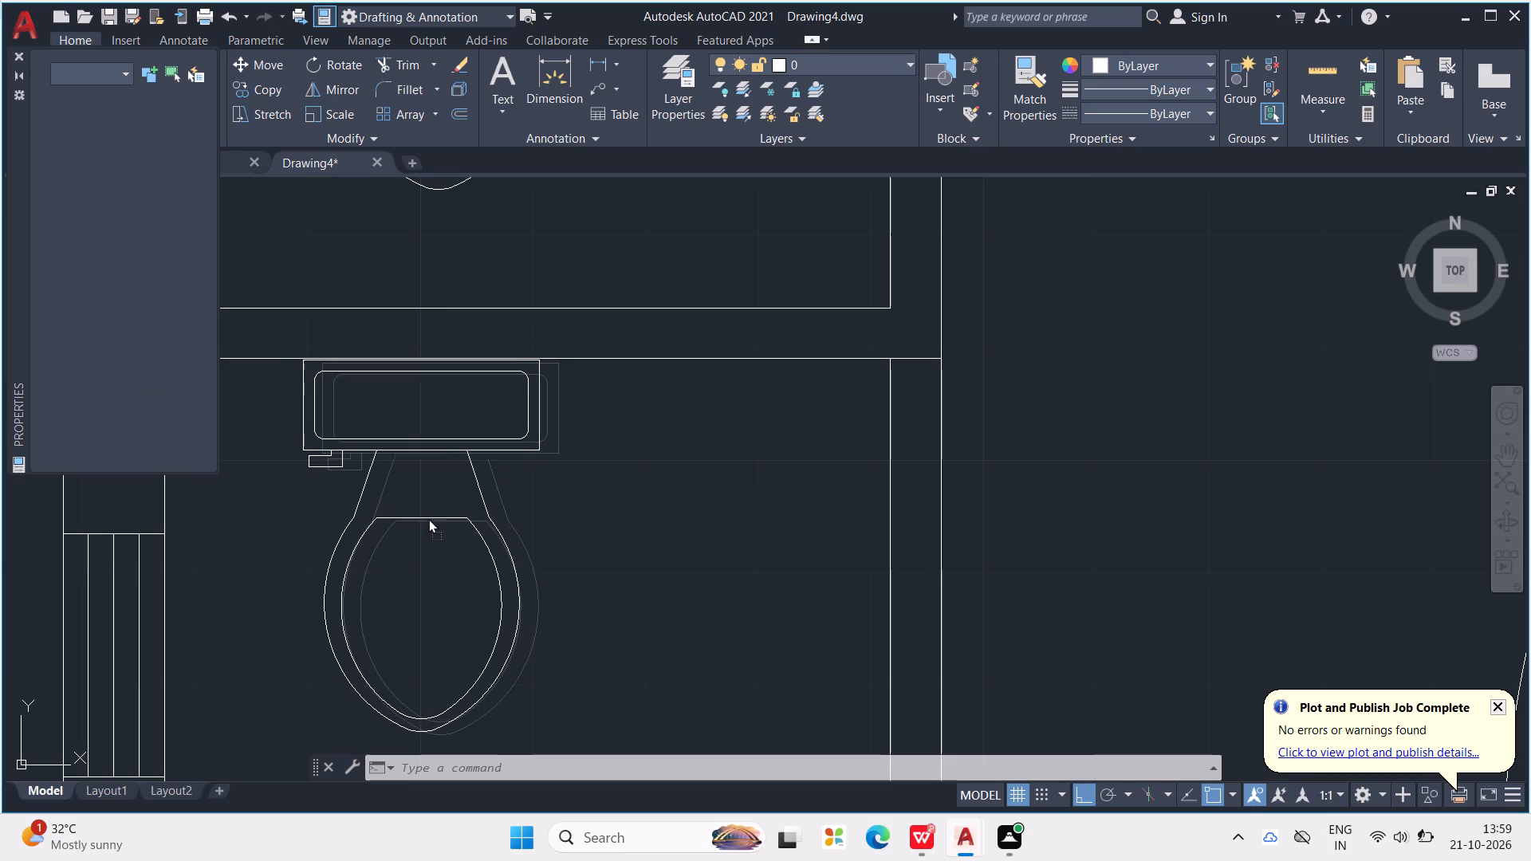
pyautogui.moveTo(428, 518); pyautogui.dragTo(433, 520)
# Delete the three spare window blocks lying outside the floor plan.
pyautogui.scroll(-2, 433, 514)
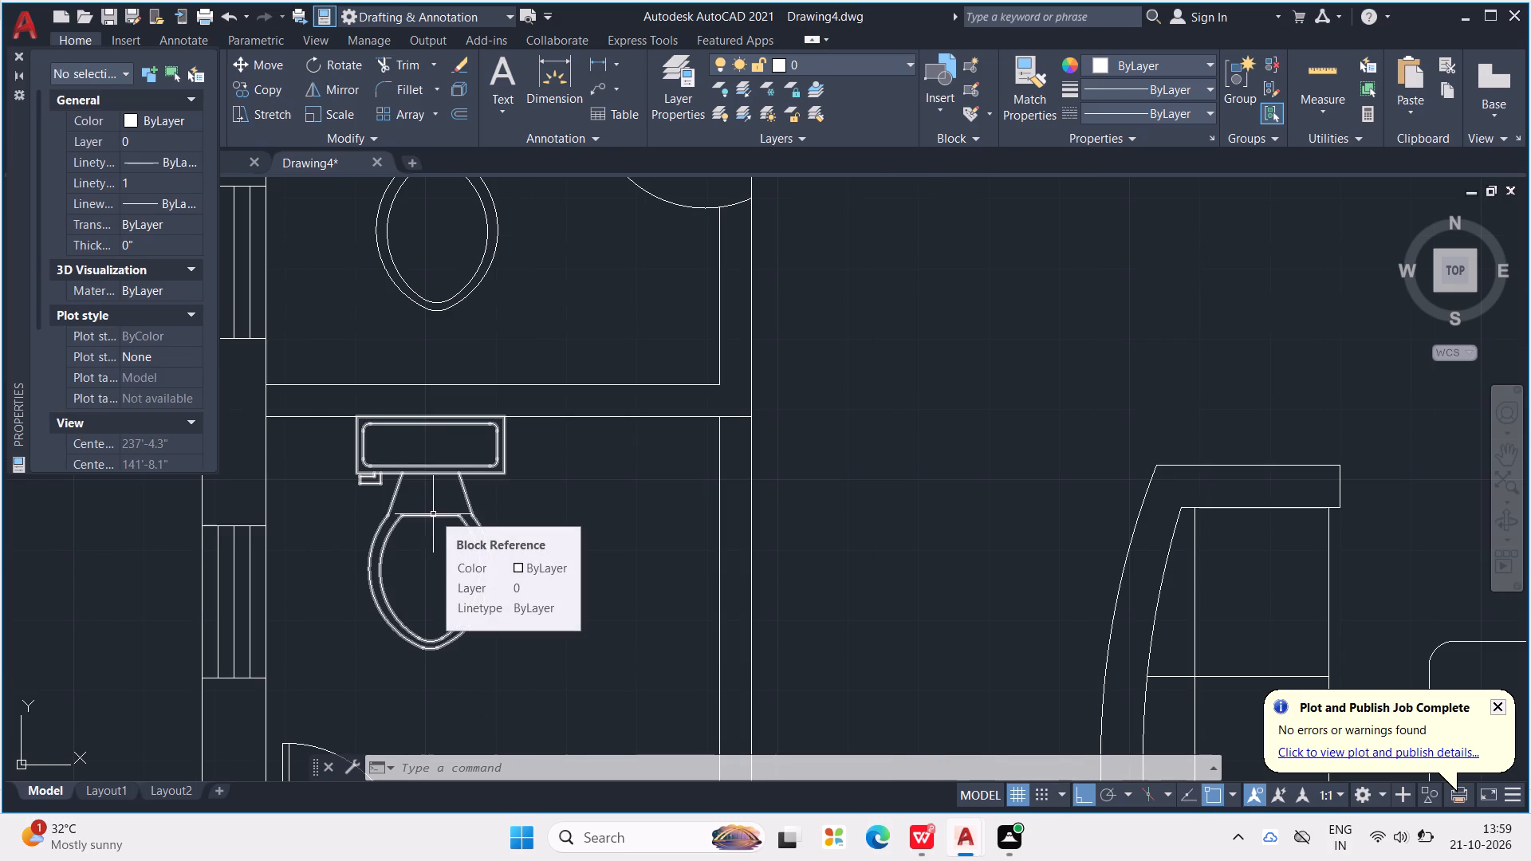
pyautogui.scroll(-2, 433, 513)
pyautogui.moveTo(427, 509); pyautogui.dragTo(315, 497, button='middle')
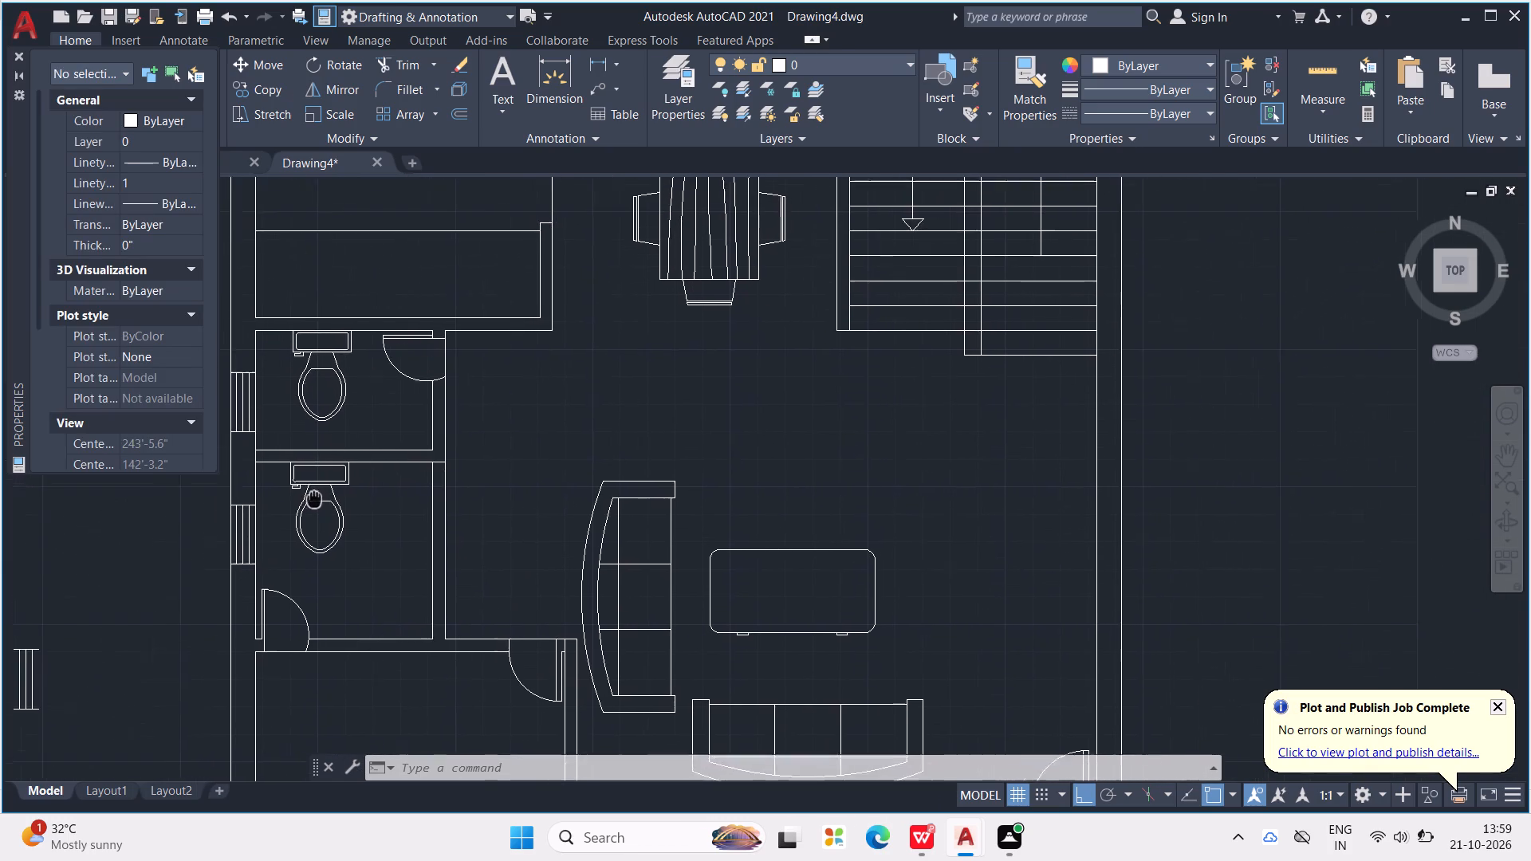
pyautogui.moveTo(315, 497); pyautogui.dragTo(329, 501, button='middle')
pyautogui.scroll(-1, 341, 501)
pyautogui.moveTo(271, 574); pyautogui.dragTo(415, 593, button='middle')
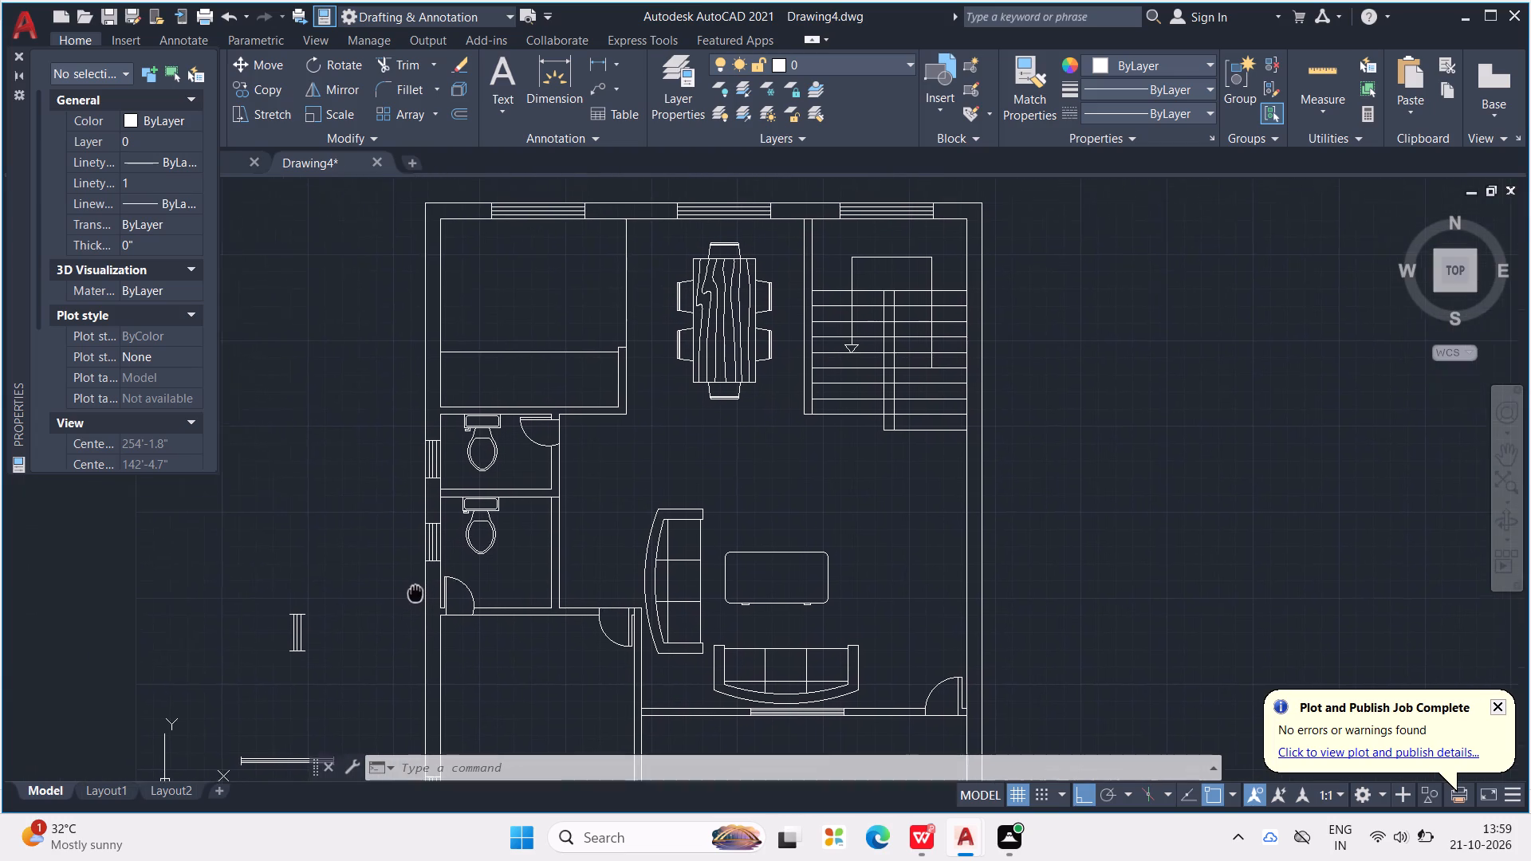
pyautogui.moveTo(415, 593); pyautogui.dragTo(422, 603, button='middle')
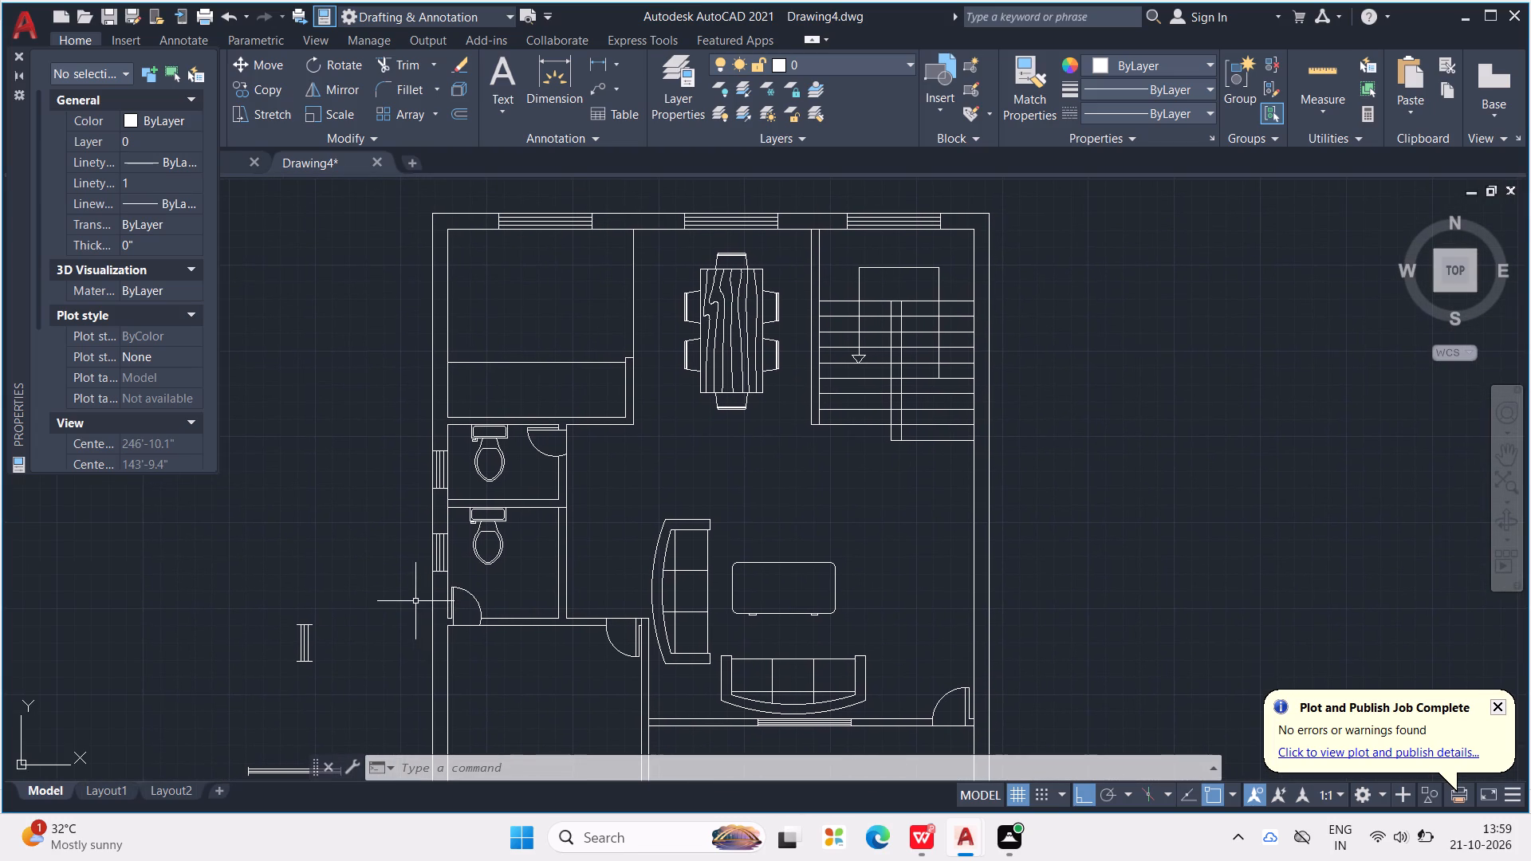
pyautogui.scroll(-2, 371, 575)
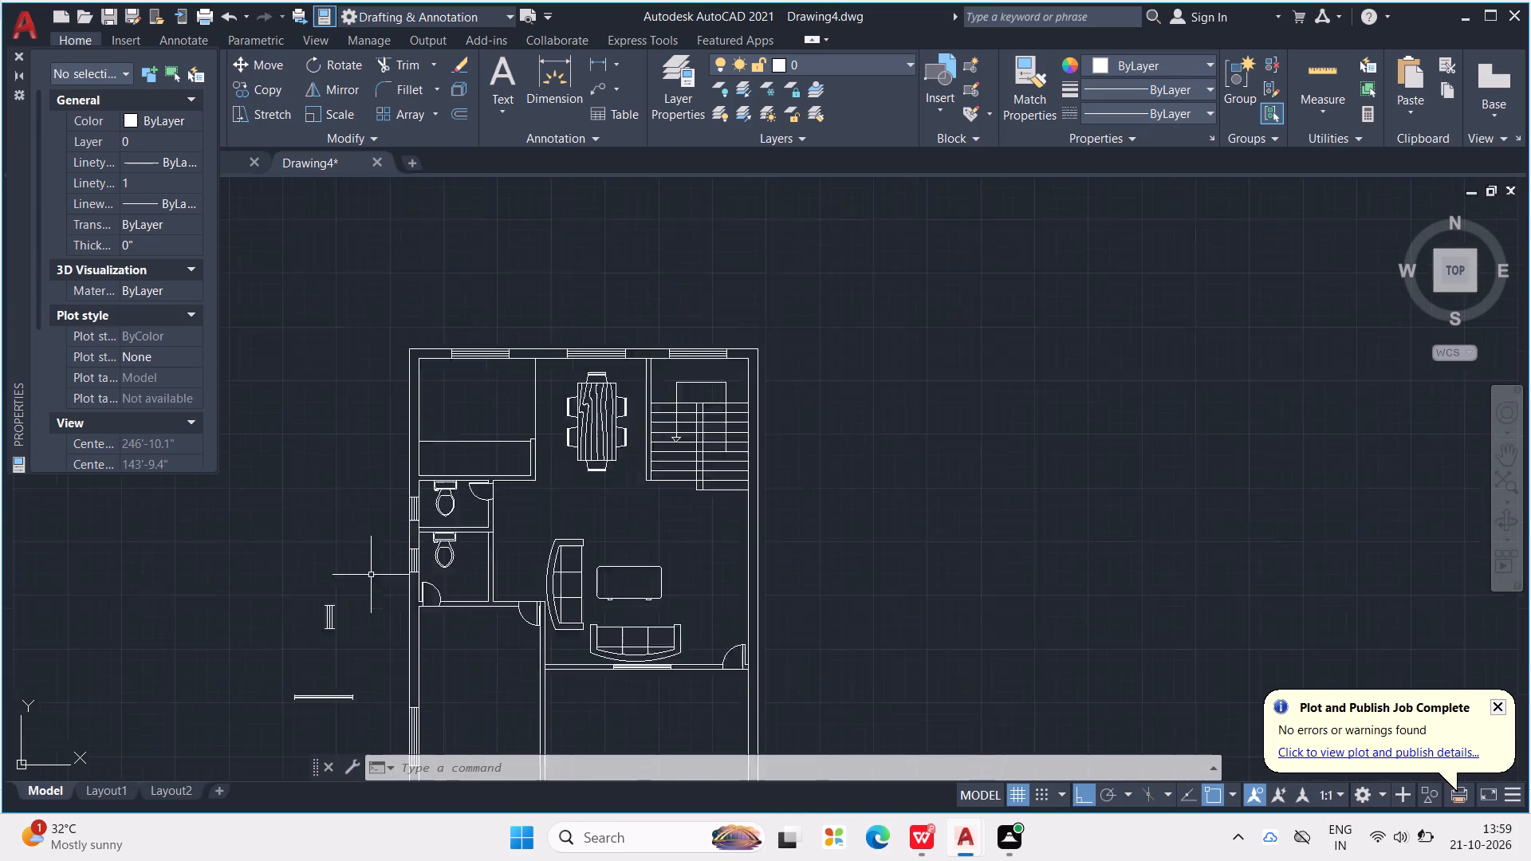
pyautogui.scroll(-1, 371, 575)
pyautogui.moveTo(427, 588); pyautogui.dragTo(435, 572, button='middle')
pyautogui.moveTo(241, 482); pyautogui.dragTo(370, 453, button='middle')
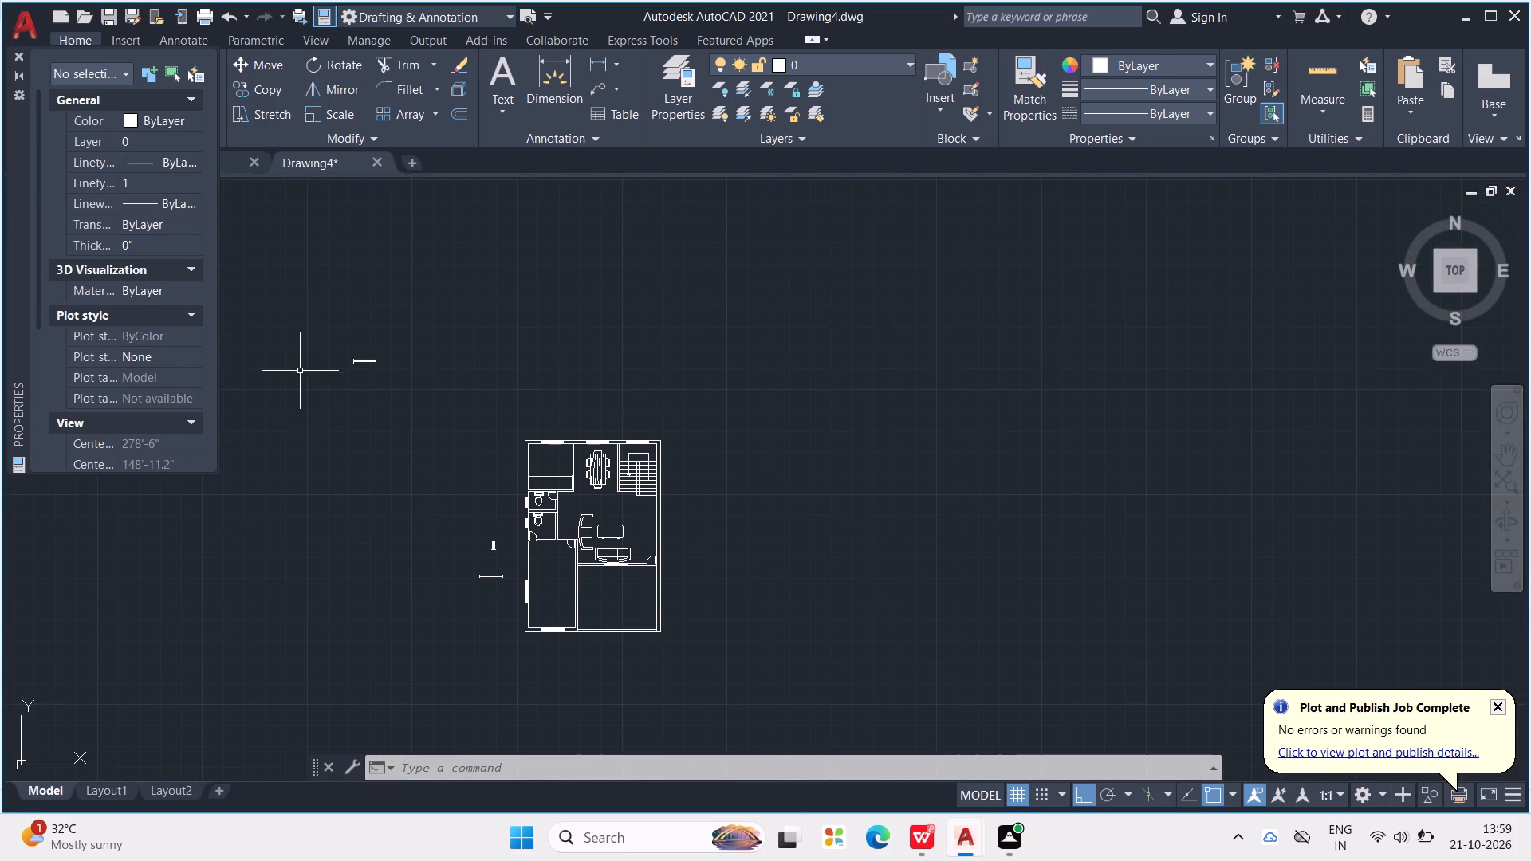
pyautogui.moveTo(297, 339); pyautogui.dragTo(460, 390)
pyautogui.moveTo(279, 332); pyautogui.dragTo(365, 354)
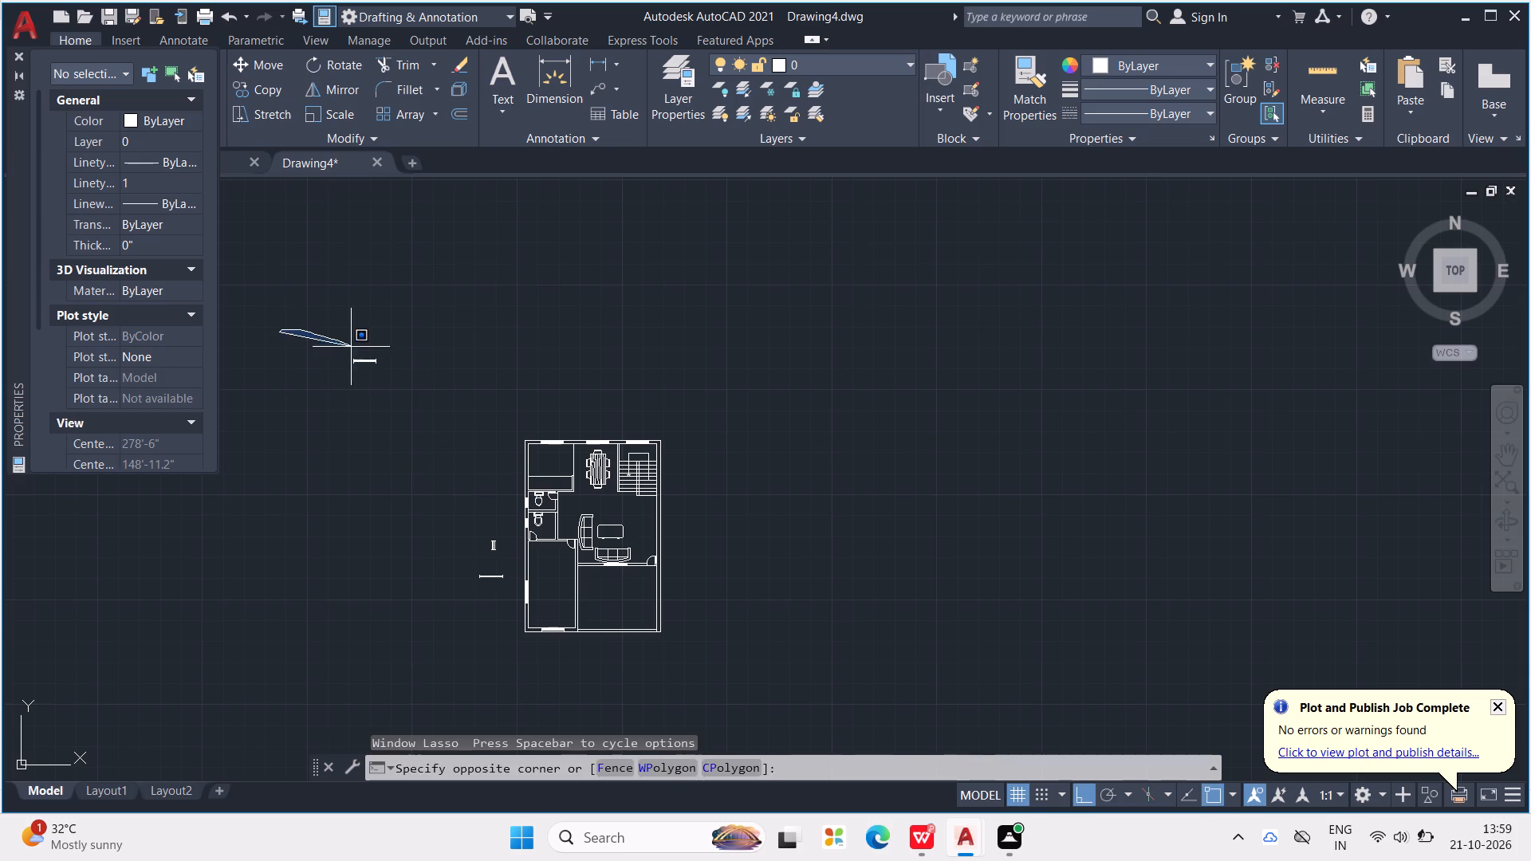
pyautogui.moveTo(365, 354); pyautogui.dragTo(462, 656)
pyautogui.moveTo(460, 655); pyautogui.dragTo(444, 462)
pyautogui.moveTo(502, 541); pyautogui.dragTo(501, 601)
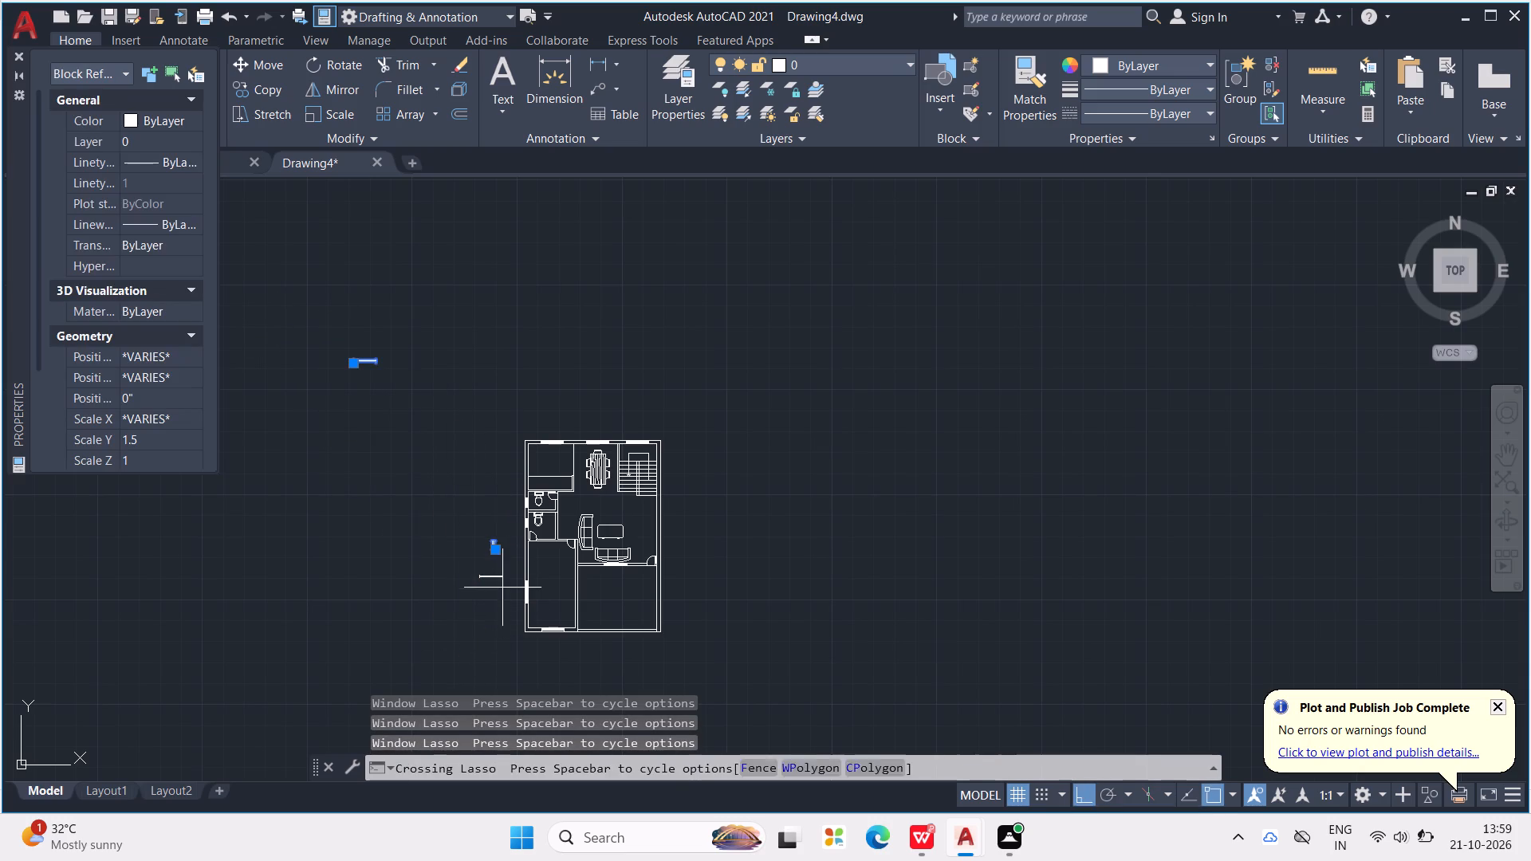
pyautogui.moveTo(501, 601); pyautogui.dragTo(364, 655)
pyautogui.press('Delete')
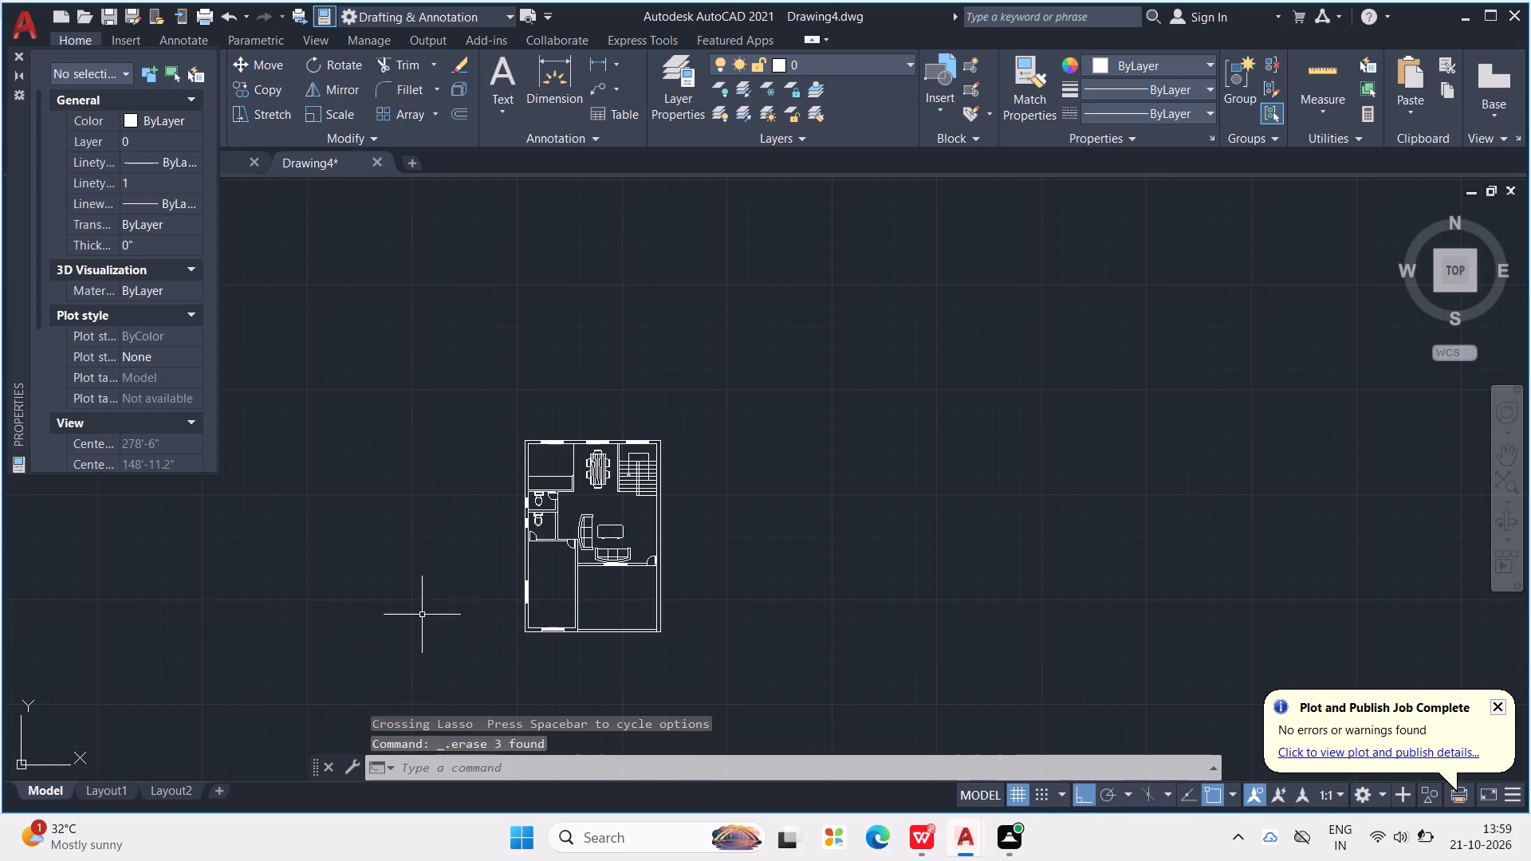
# Insert the Bed - Queen block from Home - Space Planner.dwg into the lower-left room of the floor plan.
pyautogui.scroll(-1, 448, 607)
pyautogui.moveTo(448, 607); pyautogui.dragTo(478, 596, button='middle')
pyautogui.hotkey('ctrl', '2')
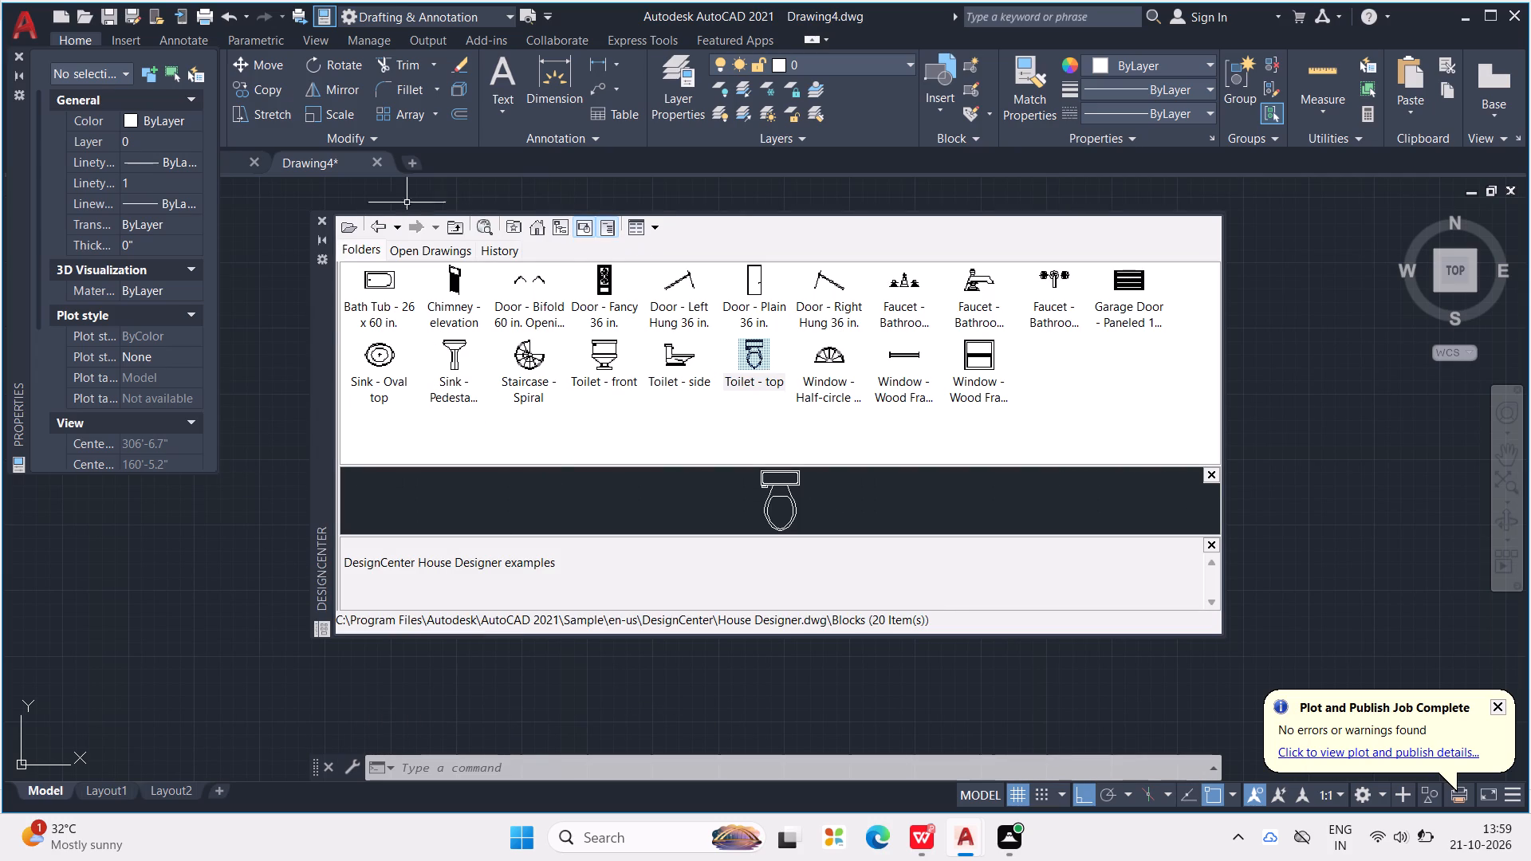
pyautogui.click(380, 229)
pyautogui.click(378, 229)
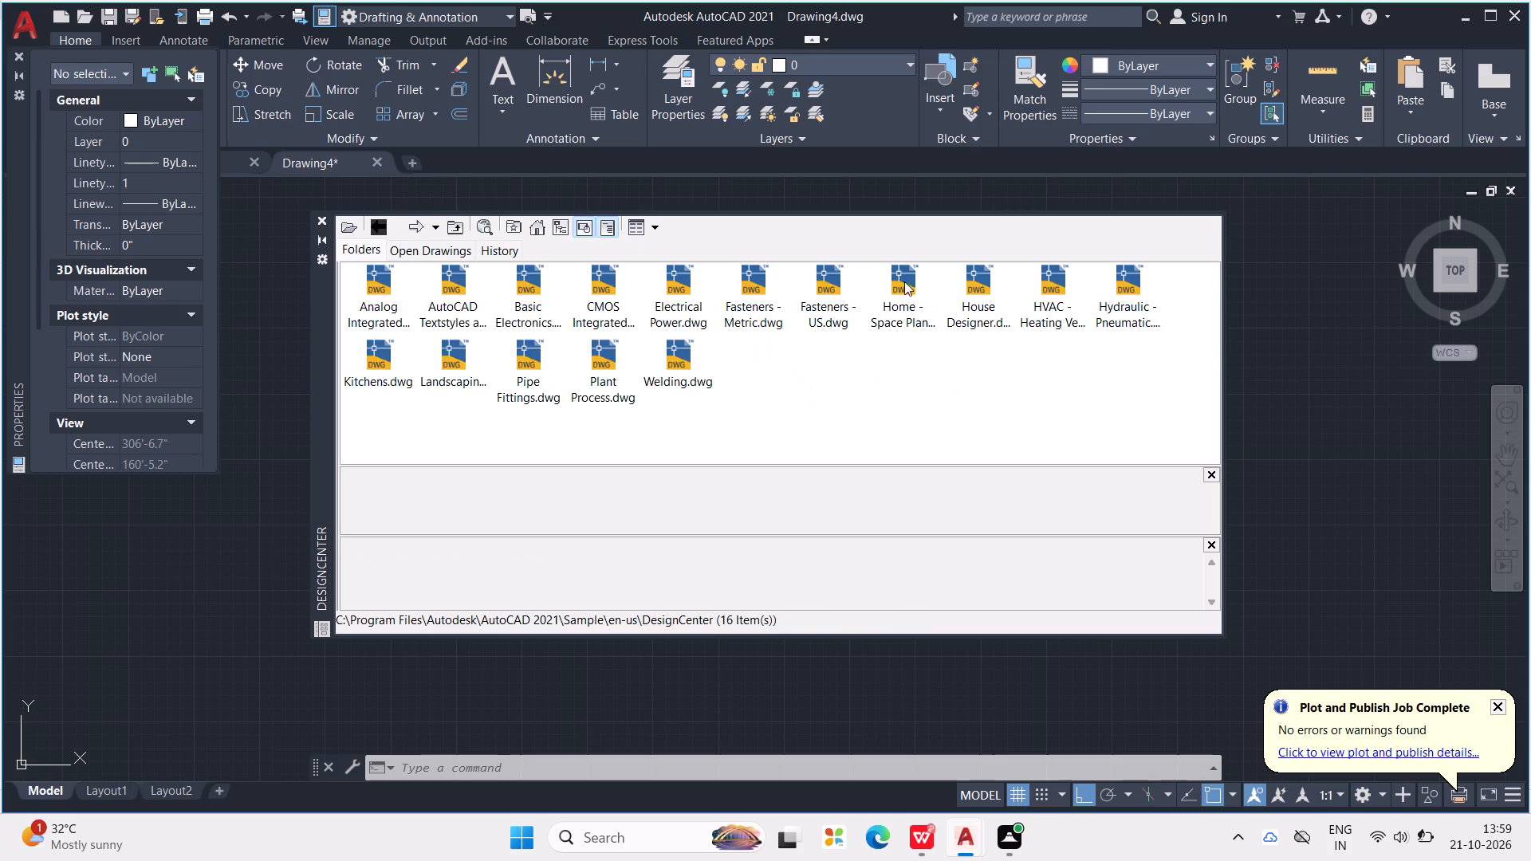
pyautogui.tripleClick(903, 286)
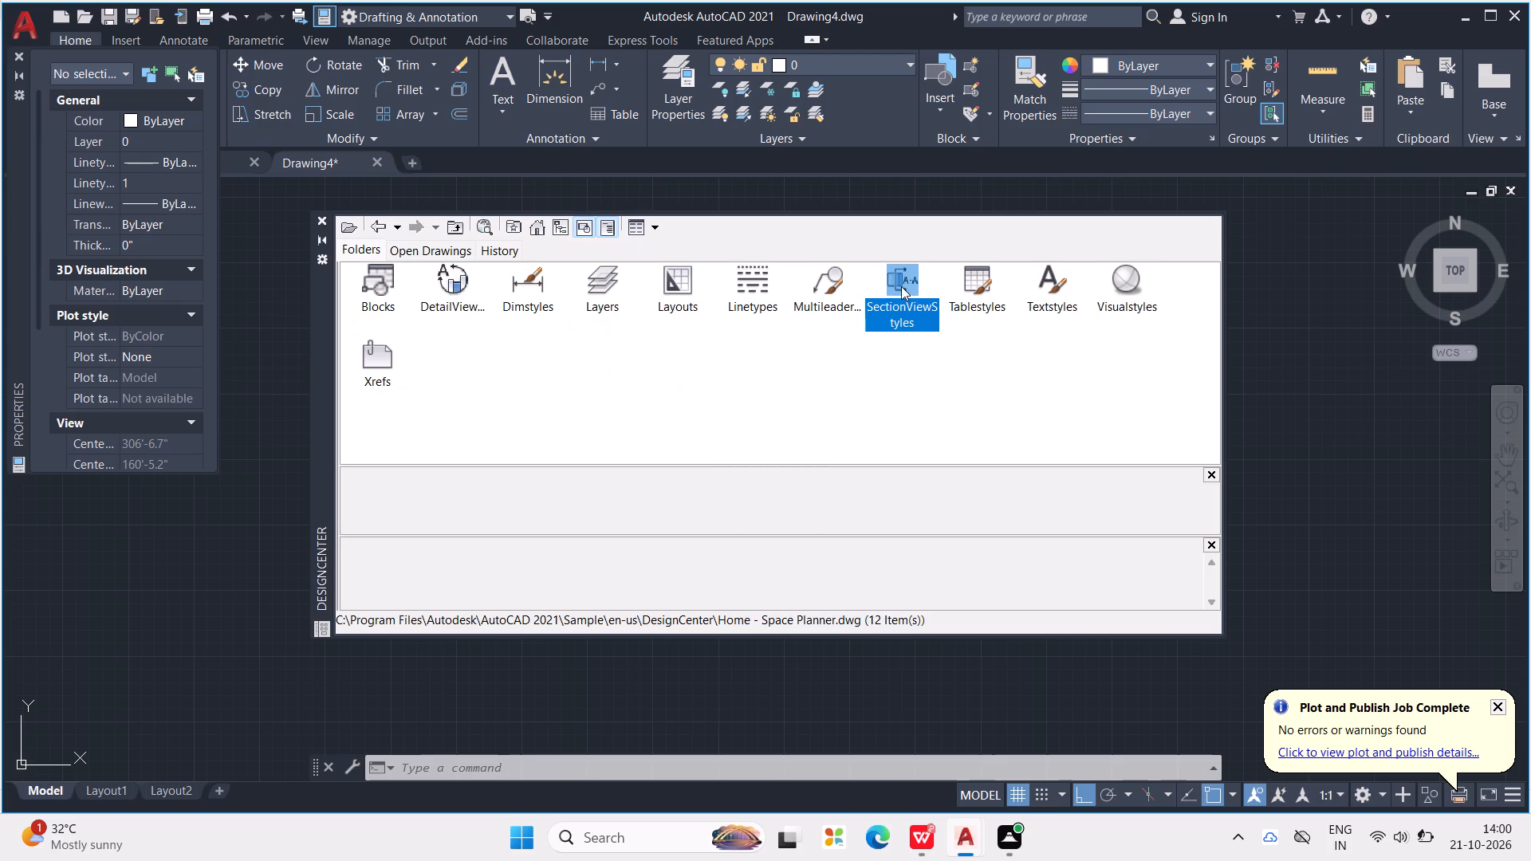
pyautogui.doubleClick(390, 281)
pyautogui.tripleClick(390, 281)
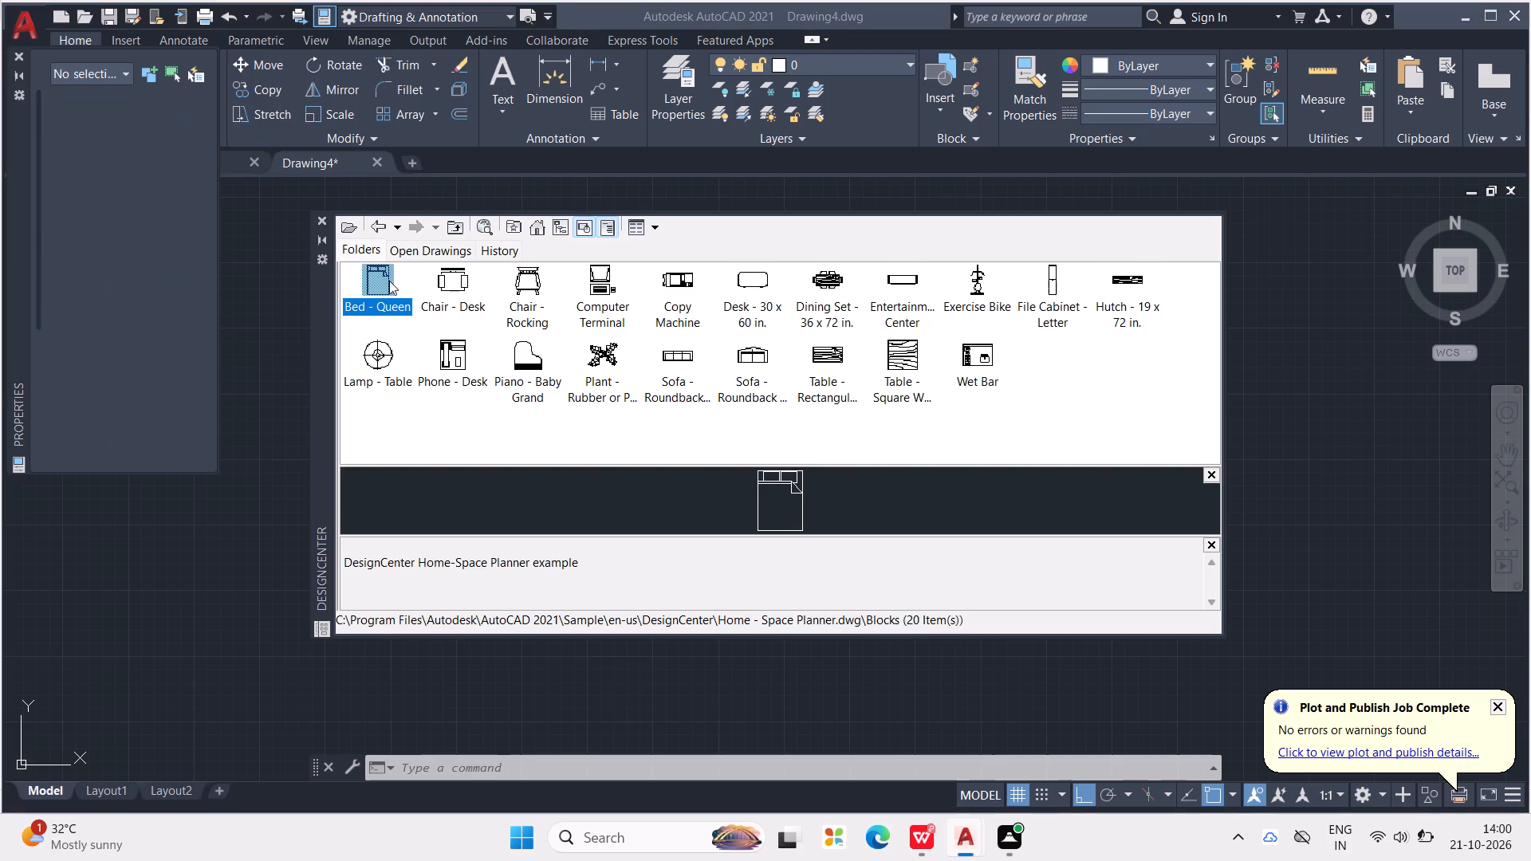
pyautogui.click(900, 542)
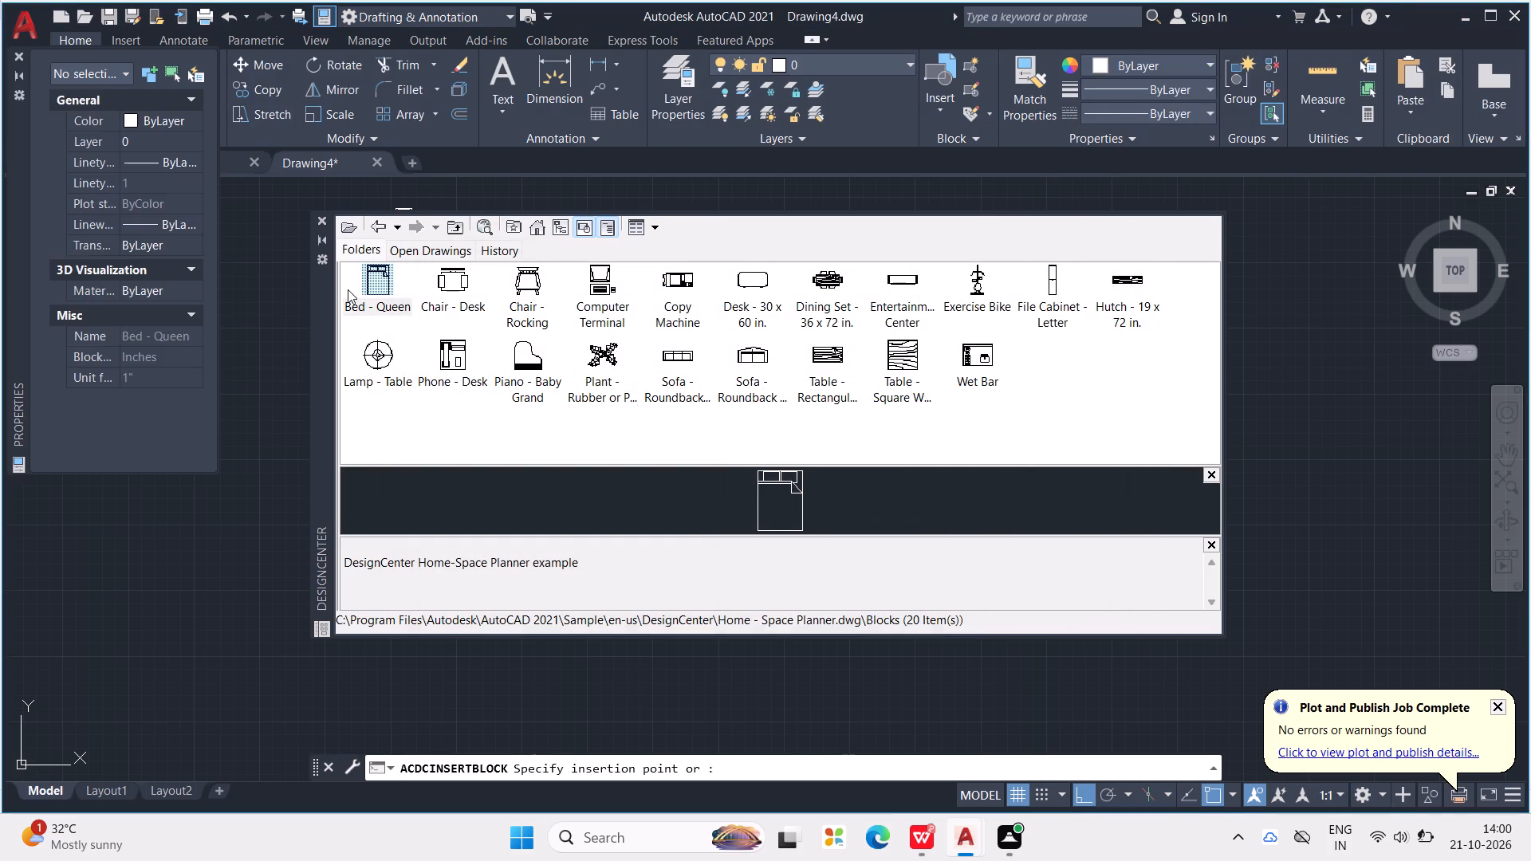
pyautogui.click(320, 221)
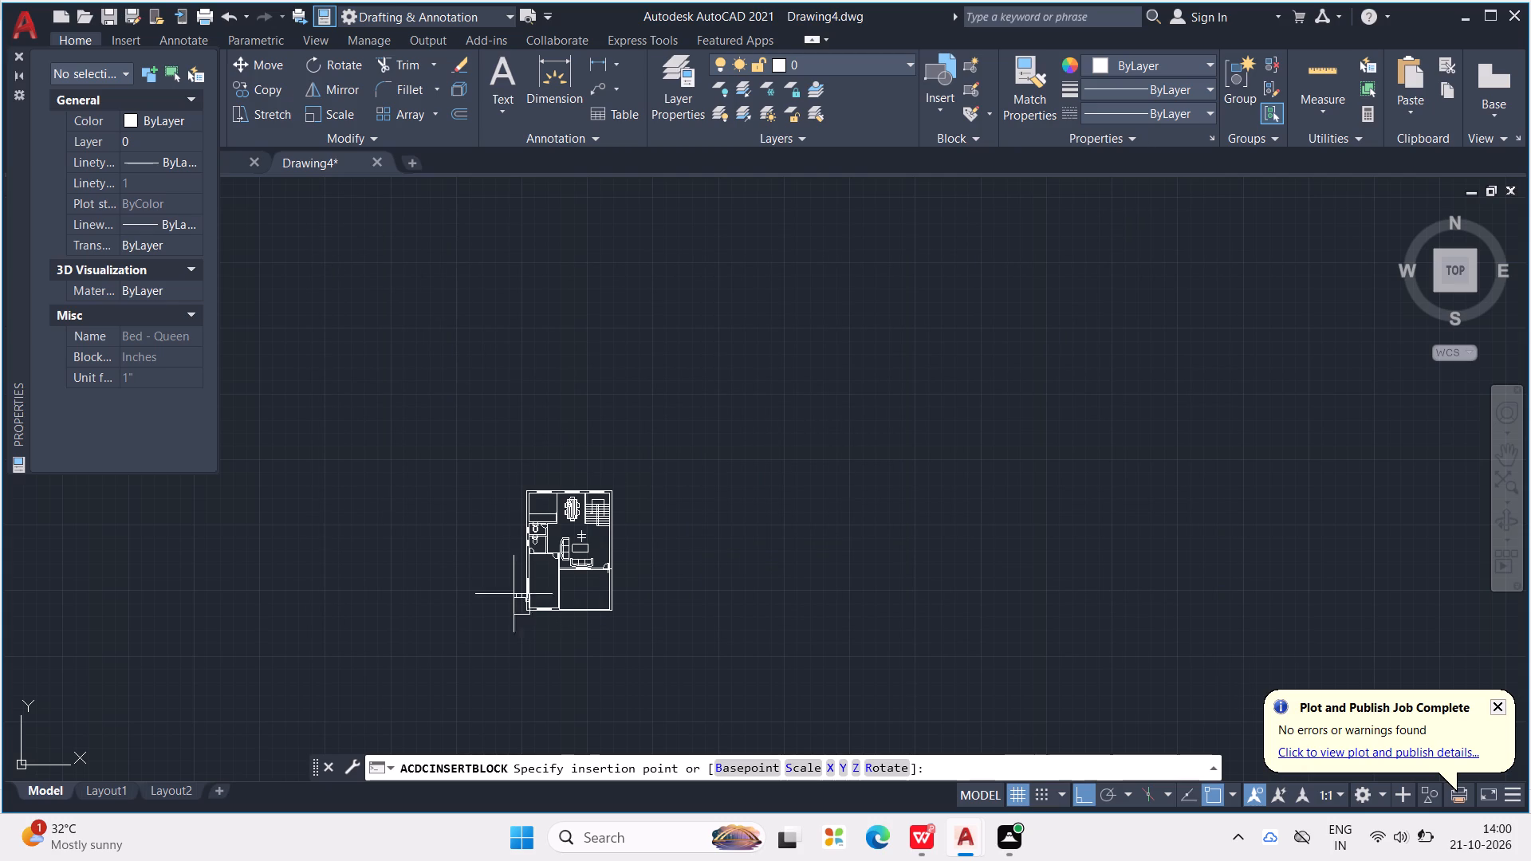
pyautogui.scroll(5, 529, 611)
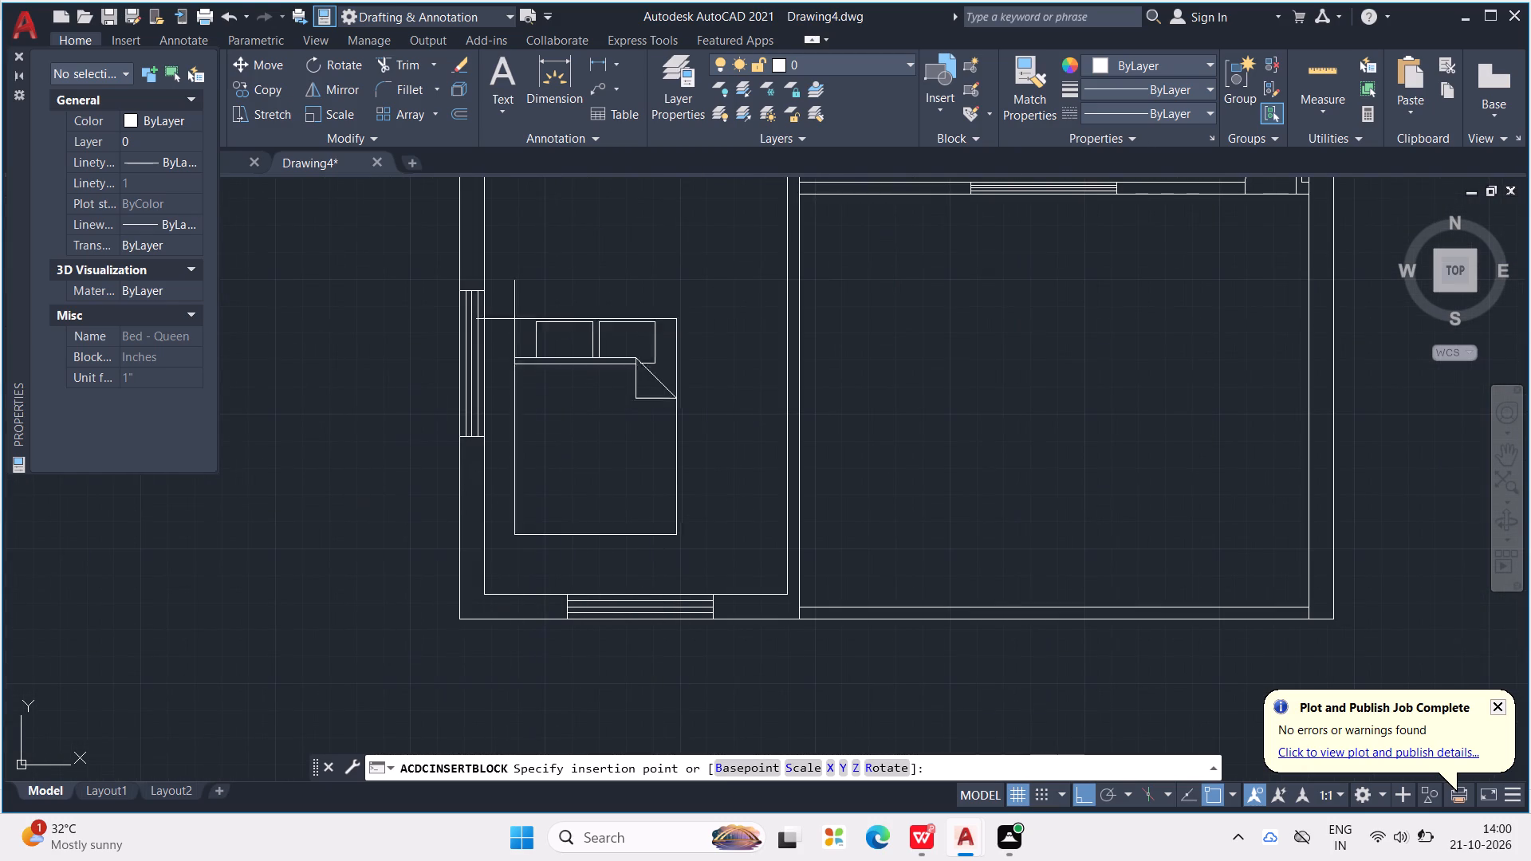
pyautogui.moveTo(525, 277); pyautogui.dragTo(604, 392, button='middle')
pyautogui.click(627, 342)
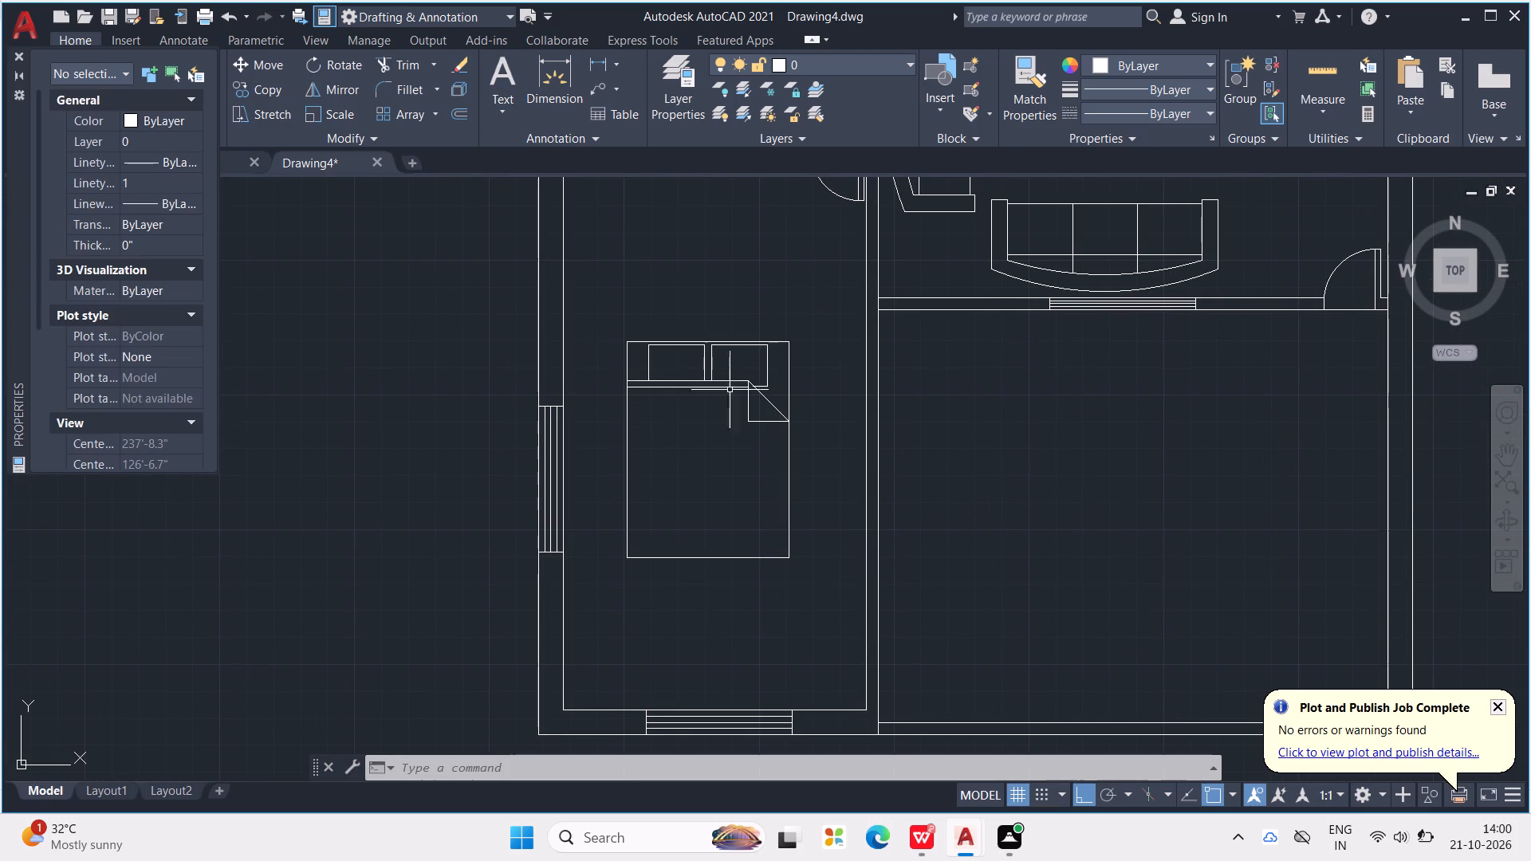
# Rotate the queen bed block 180 degrees so its pillows face the room's lower wall.
pyautogui.click(742, 381)
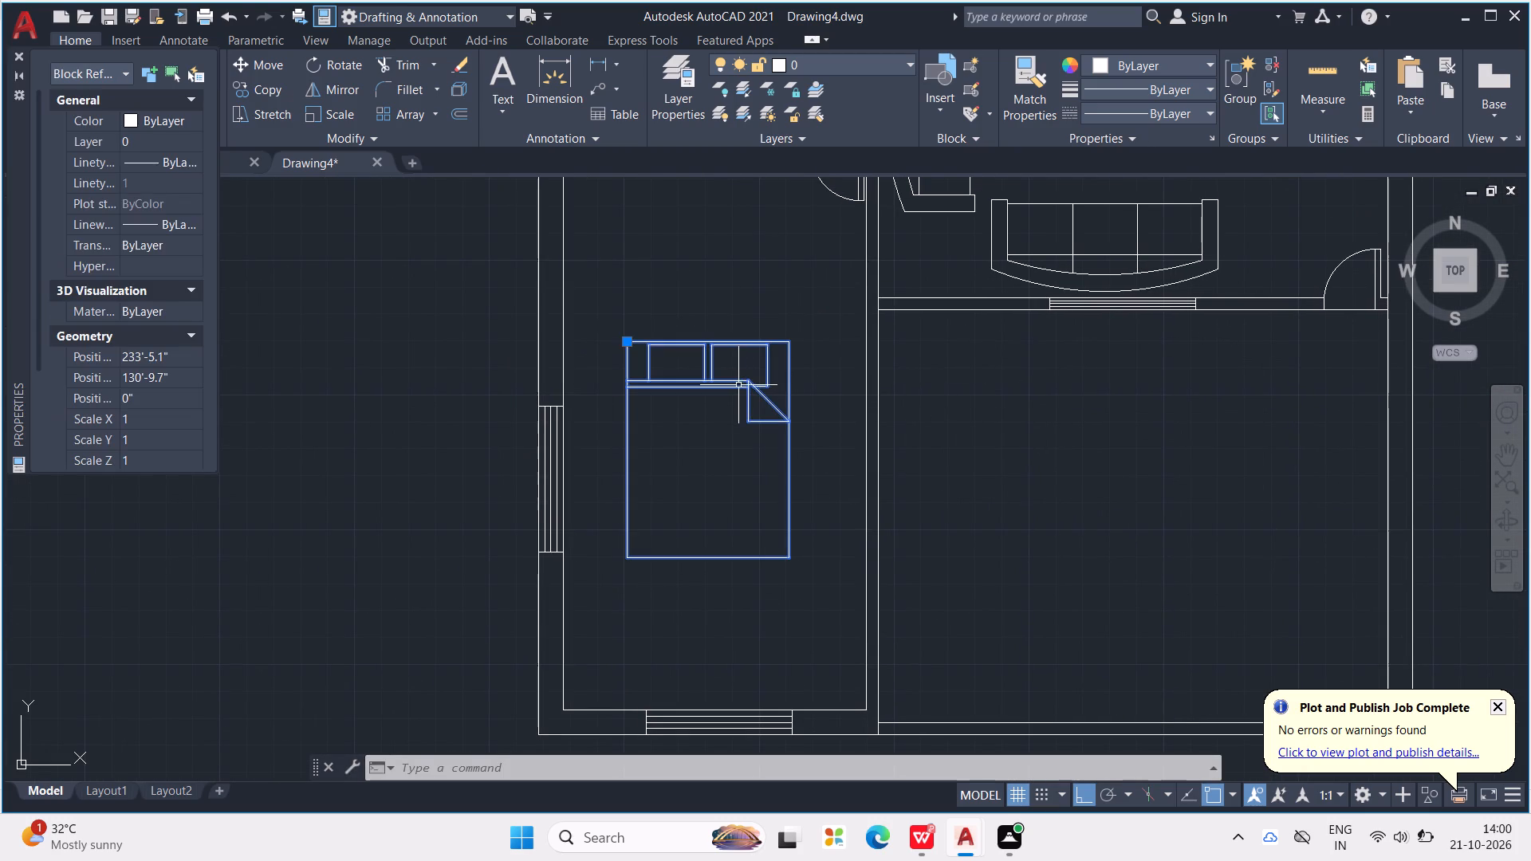
pyautogui.write('RO')
pyautogui.press('Return')
pyautogui.click(742, 398)
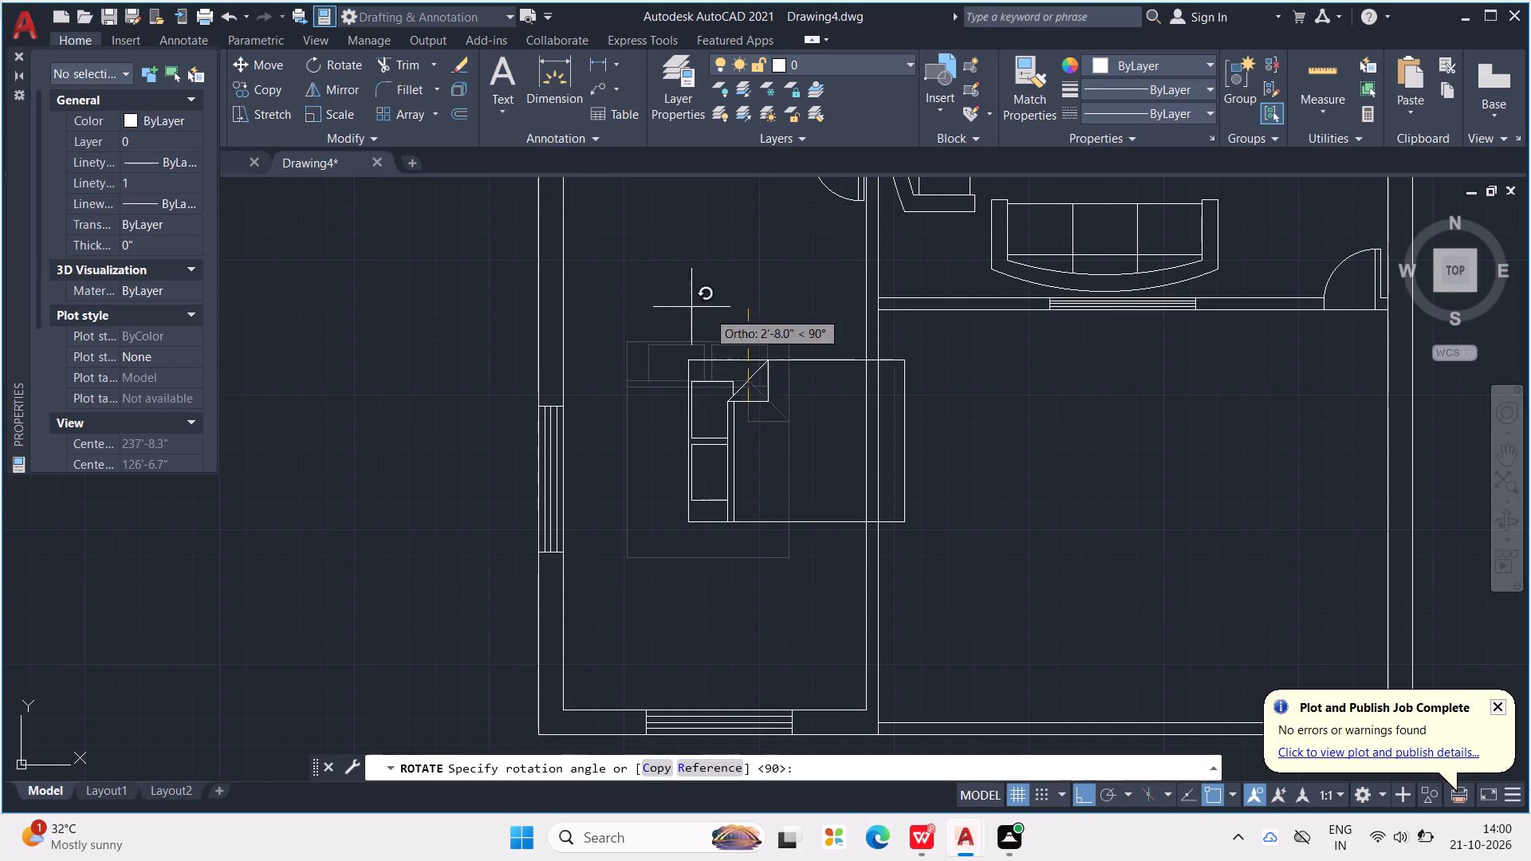
pyautogui.click(236, 400)
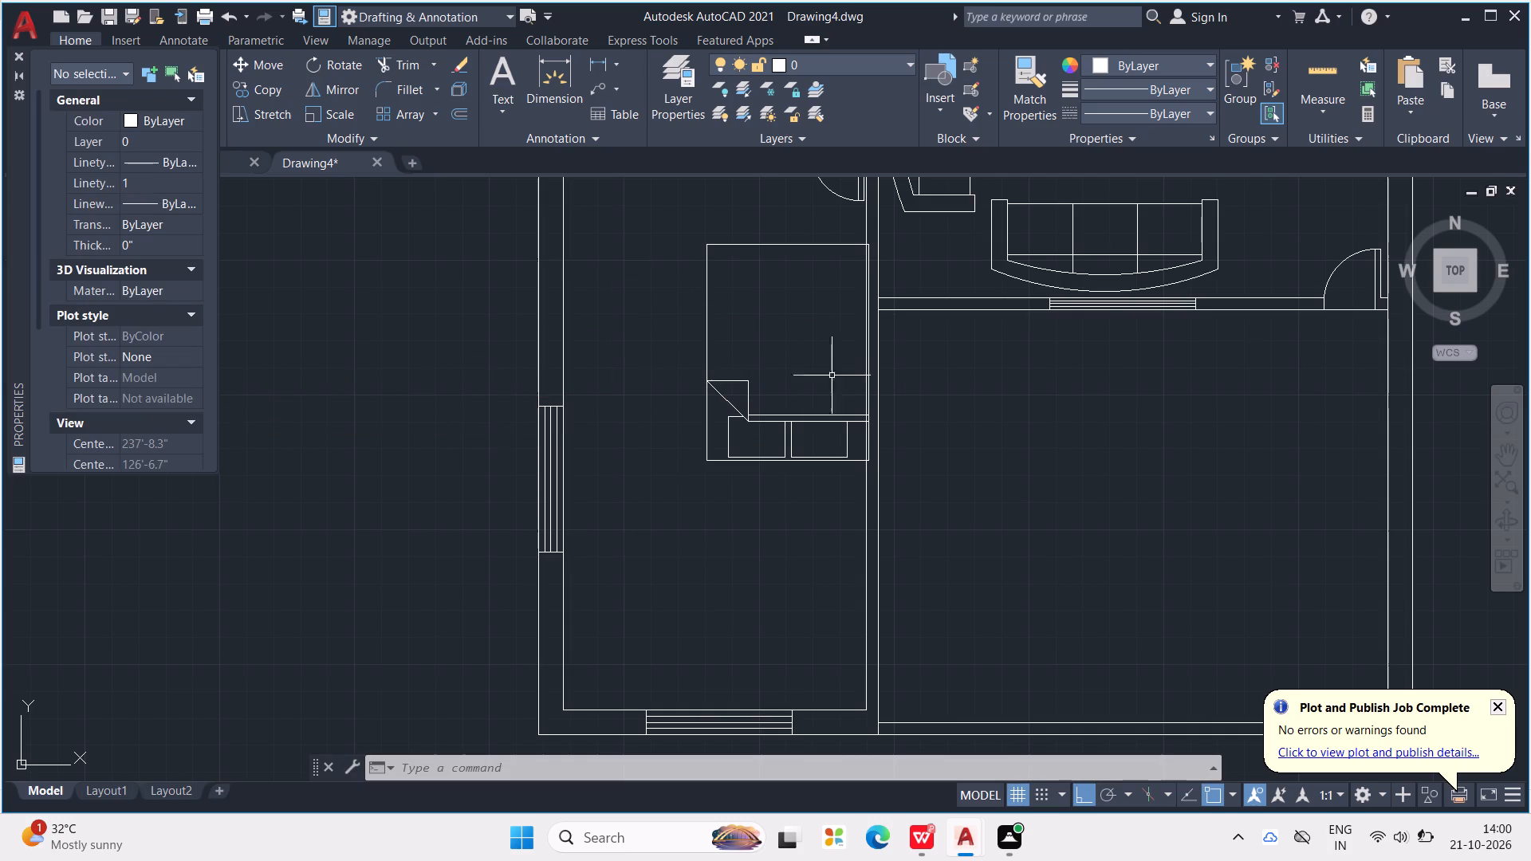
# Move the rotated bed down so its head rests against the lower wall at the window.
pyautogui.click(809, 419)
pyautogui.moveTo(828, 427); pyautogui.dragTo(805, 433)
pyautogui.moveTo(805, 437); pyautogui.dragTo(784, 472)
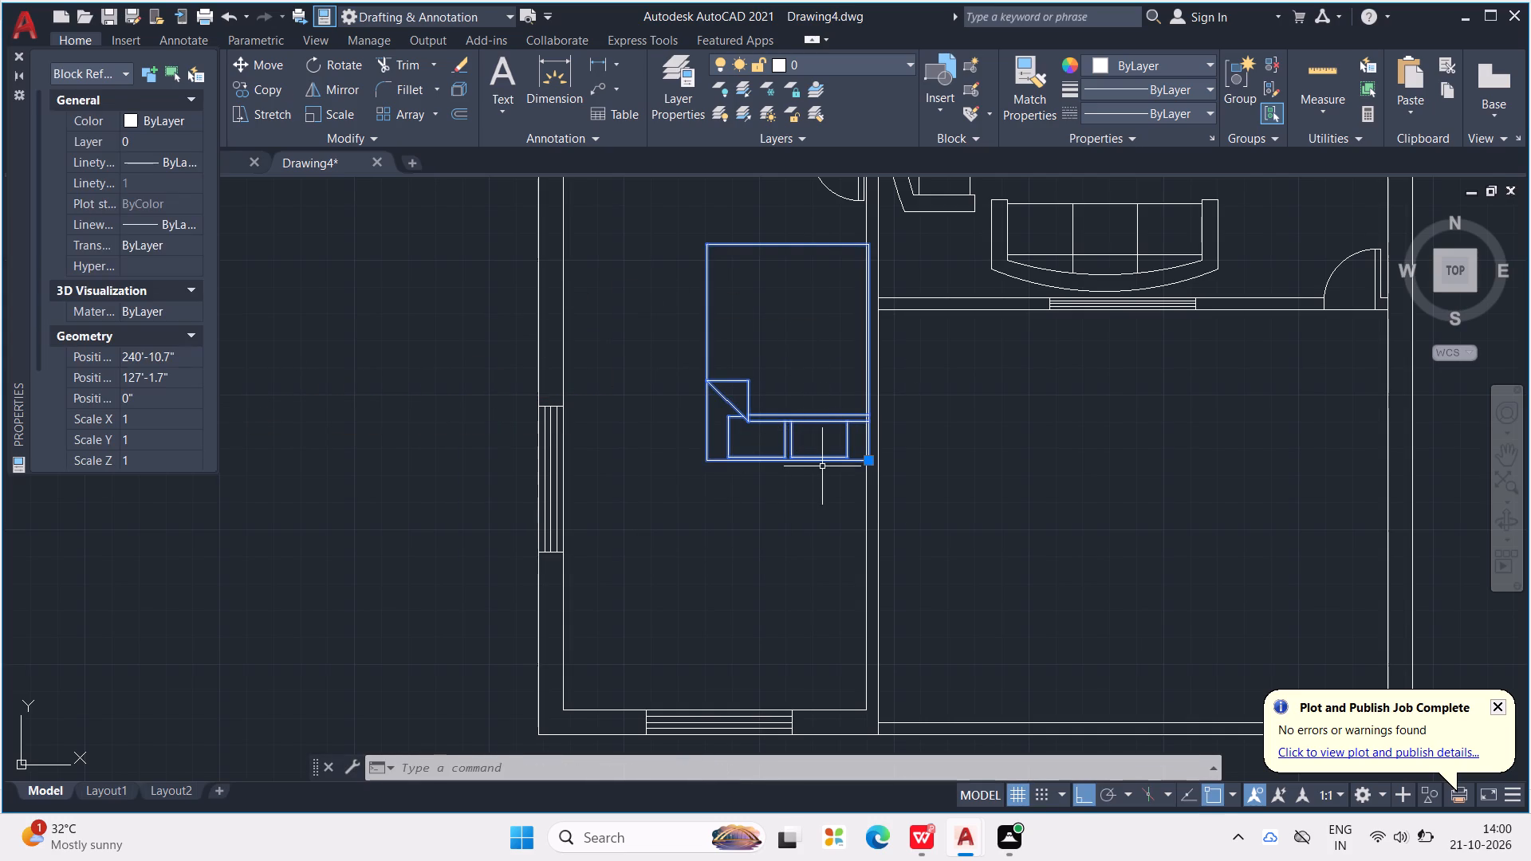
pyautogui.moveTo(828, 462); pyautogui.dragTo(766, 624)
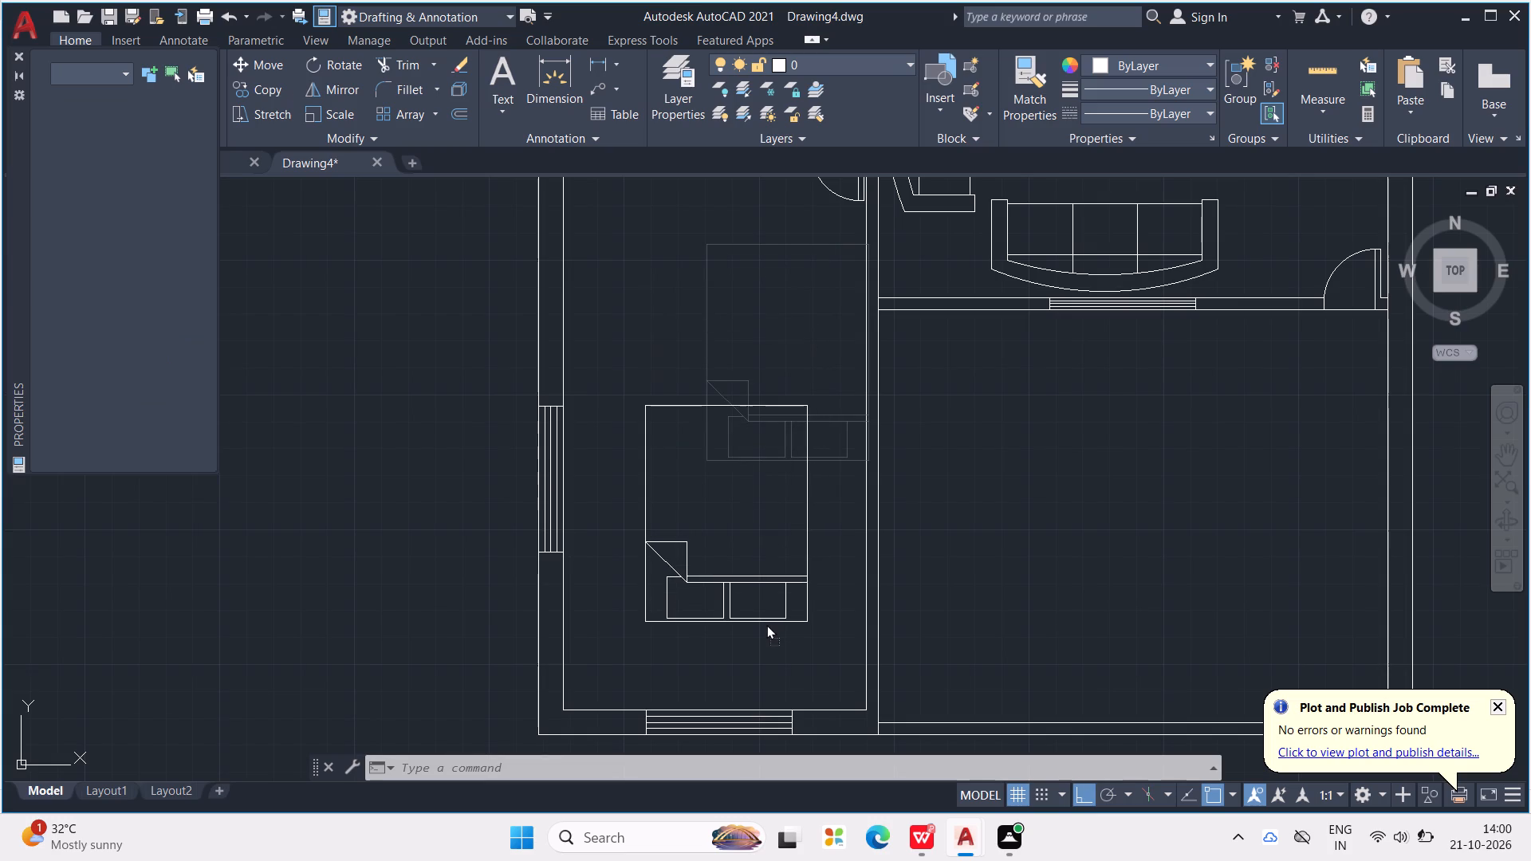
pyautogui.moveTo(766, 624); pyautogui.dragTo(756, 710)
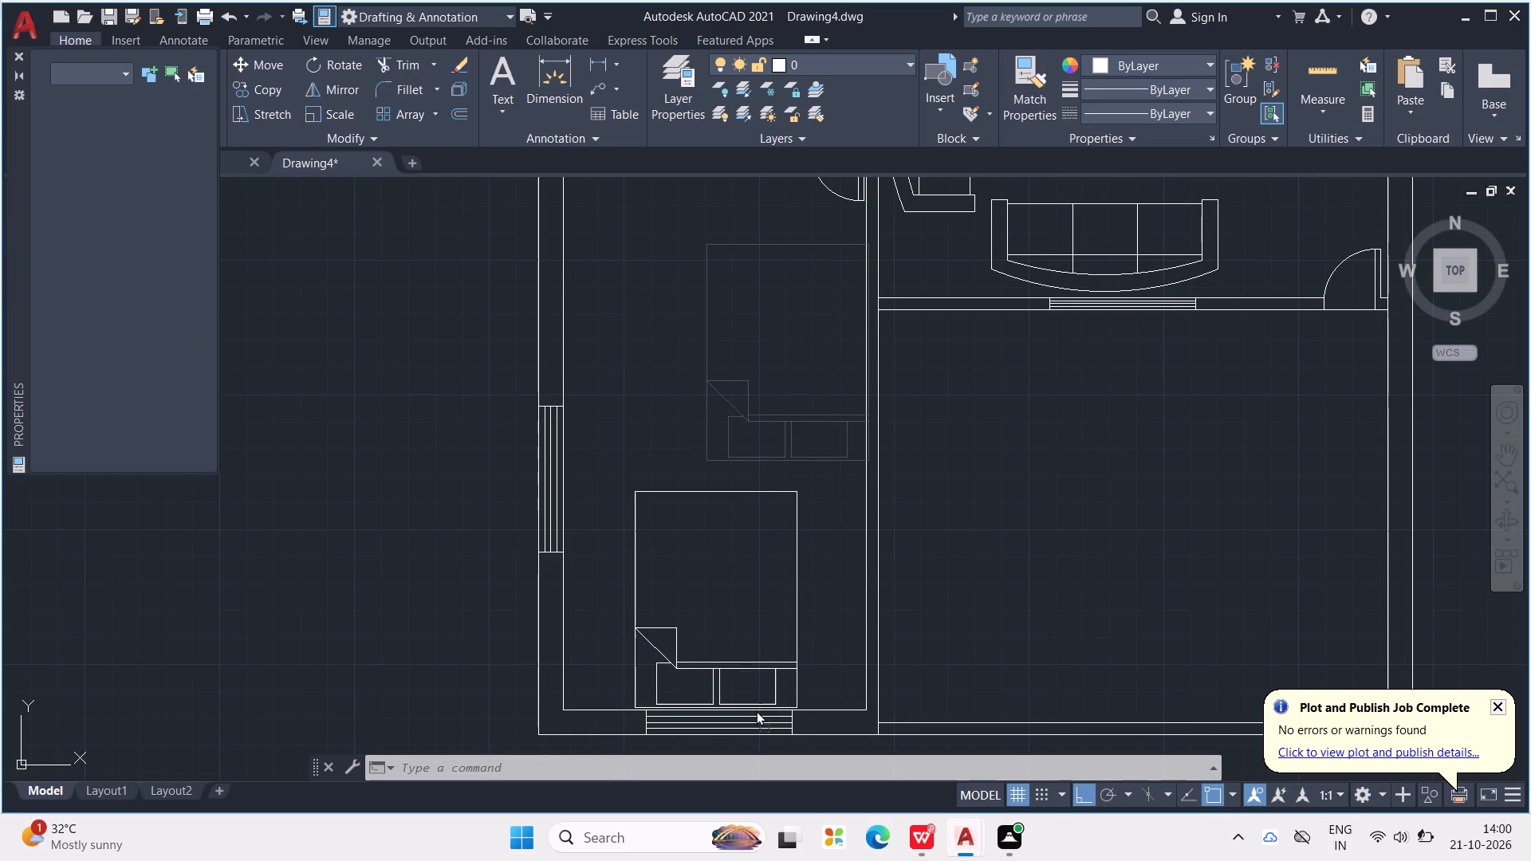
pyautogui.moveTo(756, 710); pyautogui.dragTo(758, 712)
# Insert the Range-Oven - 30 in top block from Kitchens.dwg at the right end of the upper-left room's counter.
pyautogui.scroll(-2, 785, 653)
pyautogui.moveTo(809, 635); pyautogui.dragTo(743, 576, button='middle')
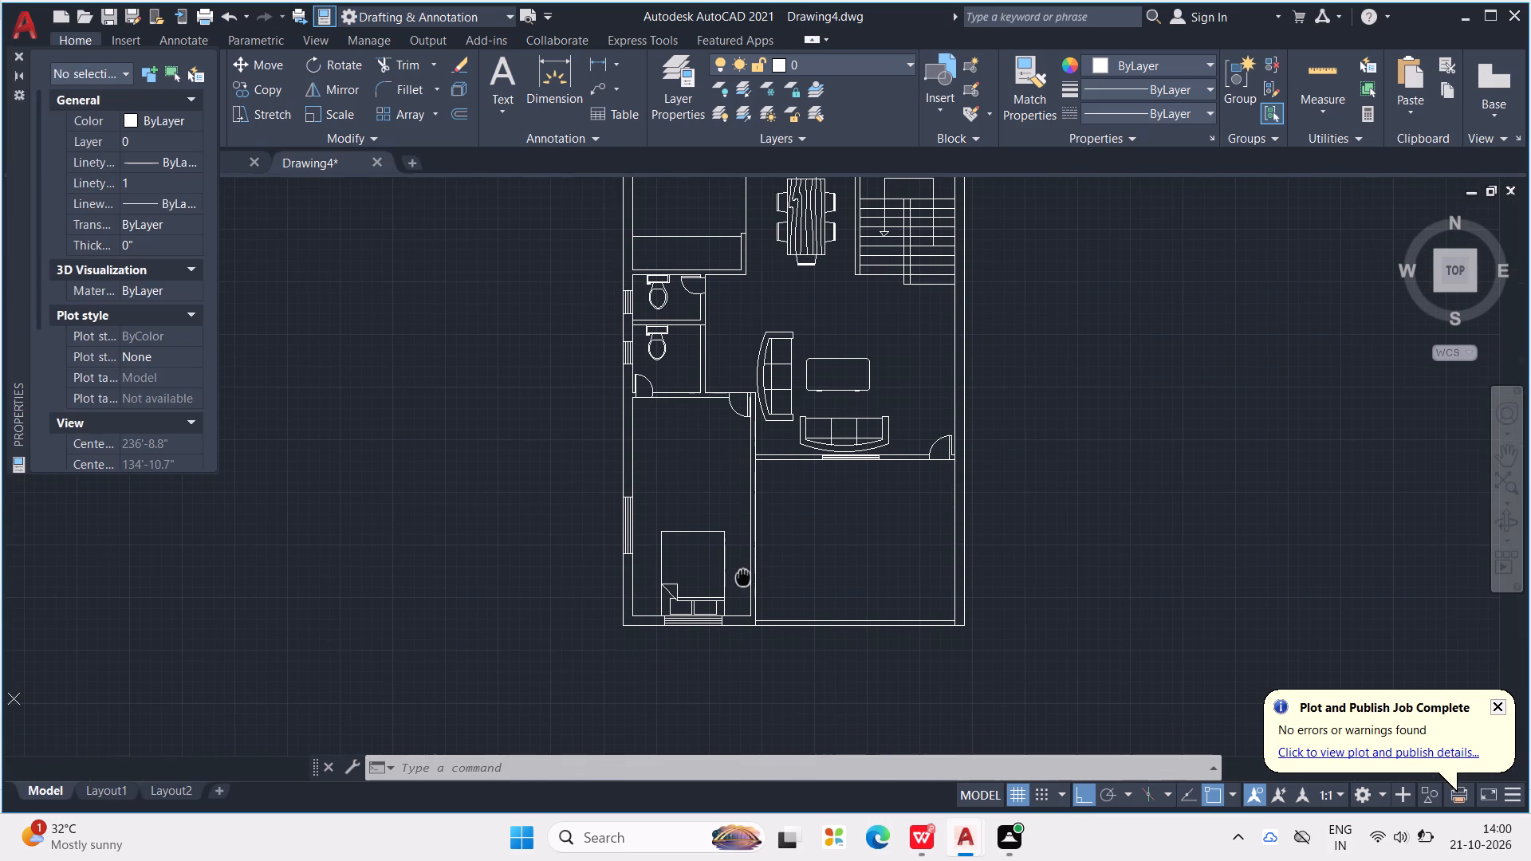
pyautogui.moveTo(743, 576); pyautogui.dragTo(742, 576, button='middle')
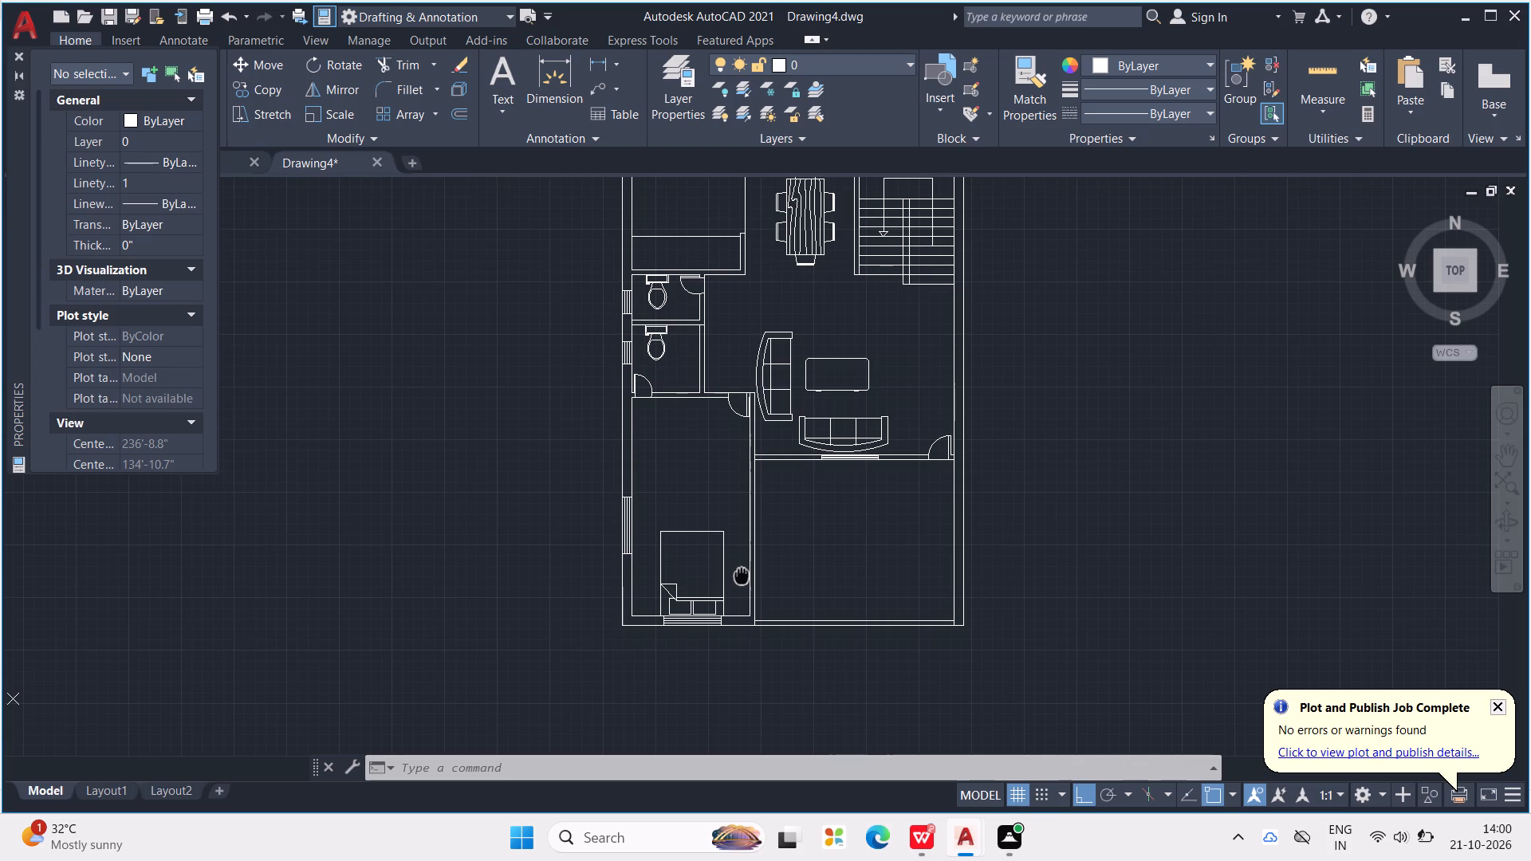
pyautogui.moveTo(742, 576); pyautogui.dragTo(741, 576, button='middle')
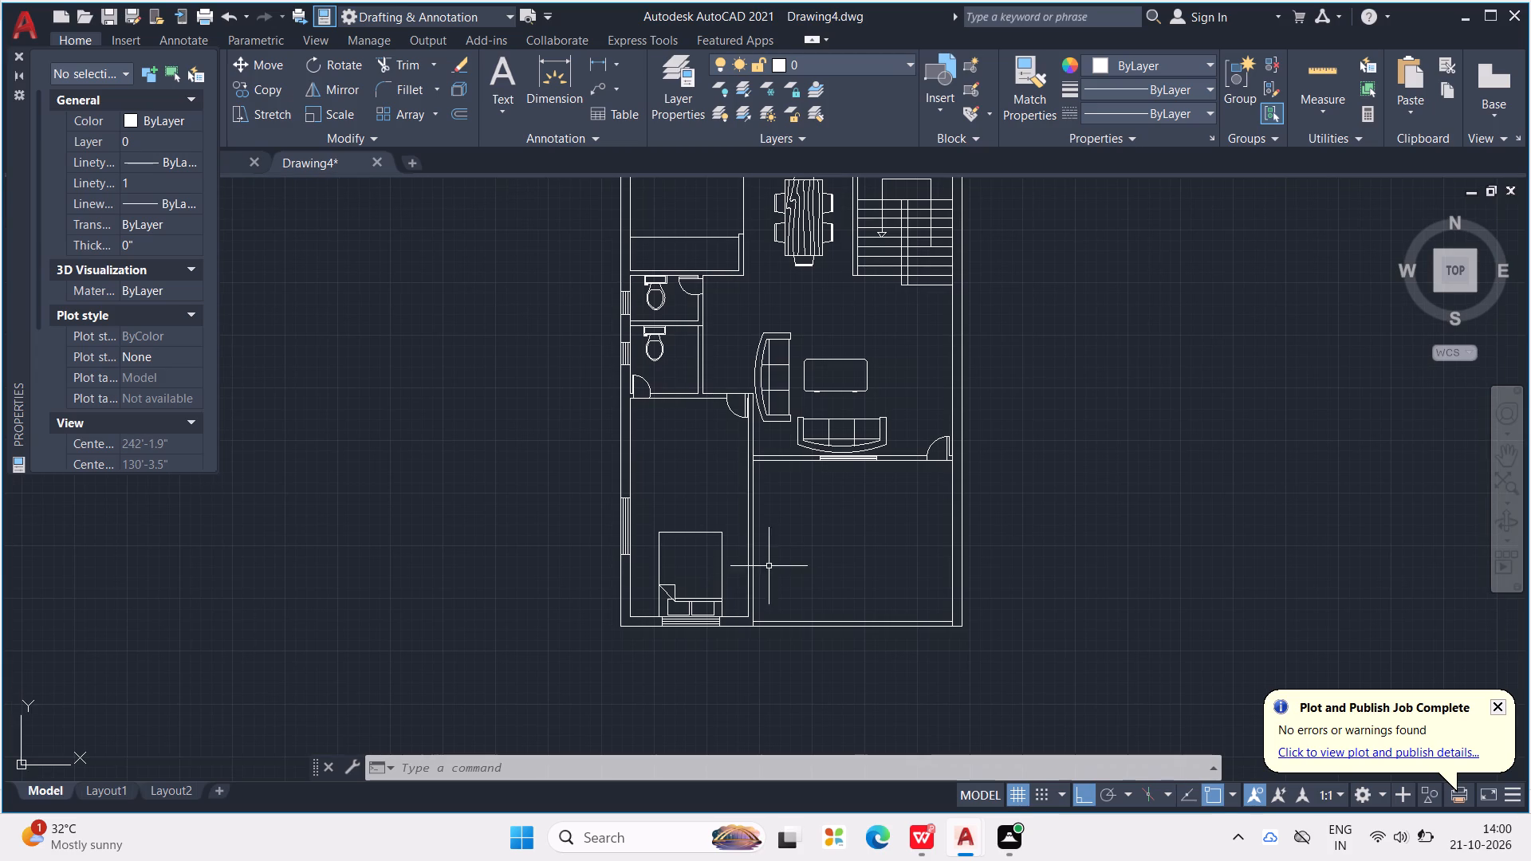
pyautogui.moveTo(777, 556); pyautogui.dragTo(728, 676, button='middle')
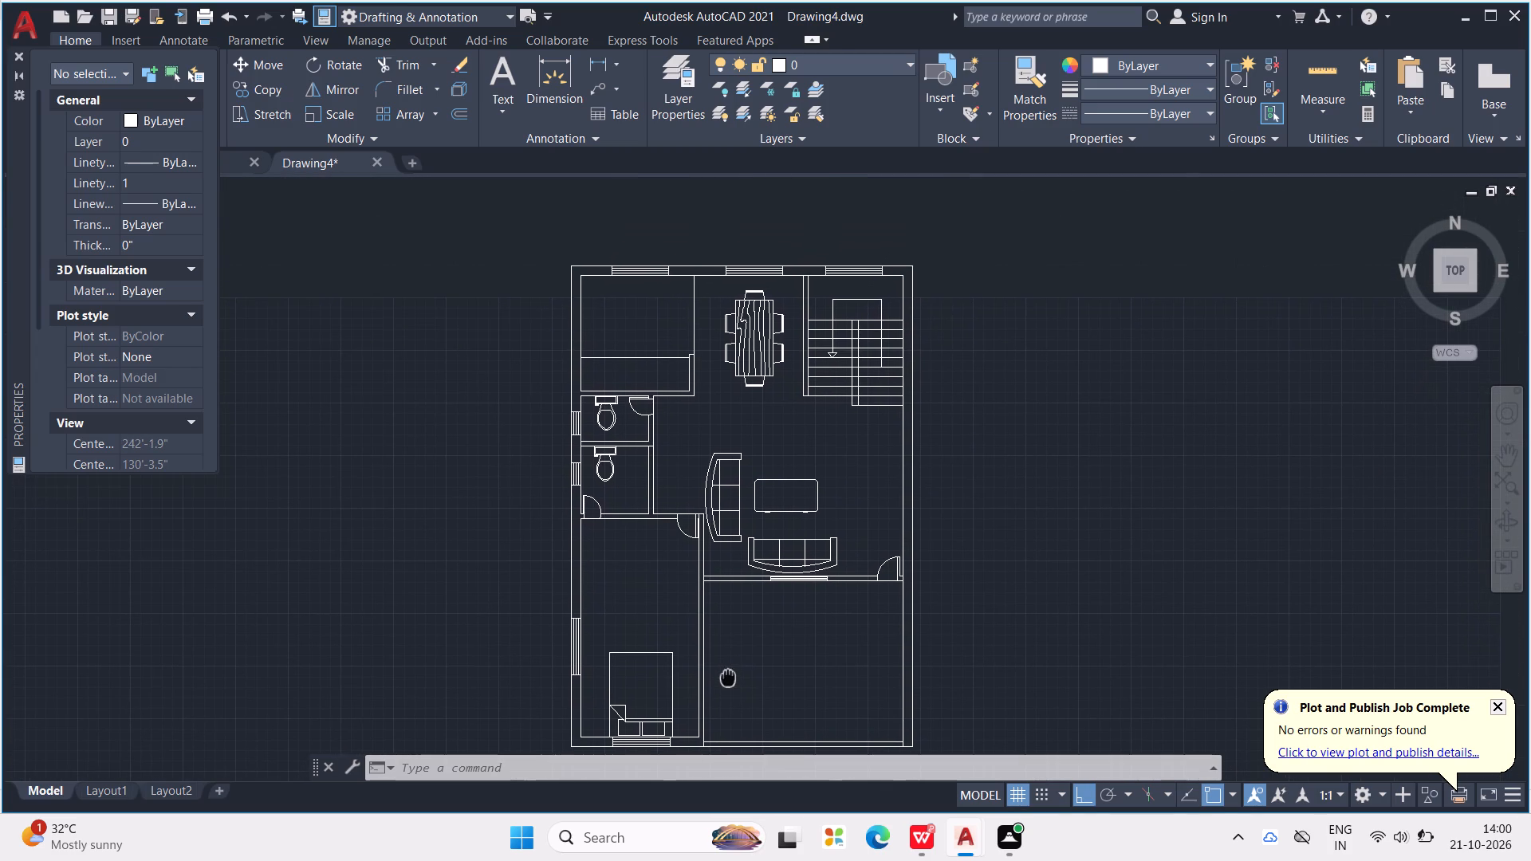
pyautogui.moveTo(728, 676); pyautogui.dragTo(730, 678, button='middle')
pyautogui.hotkey('ctrl', '2')
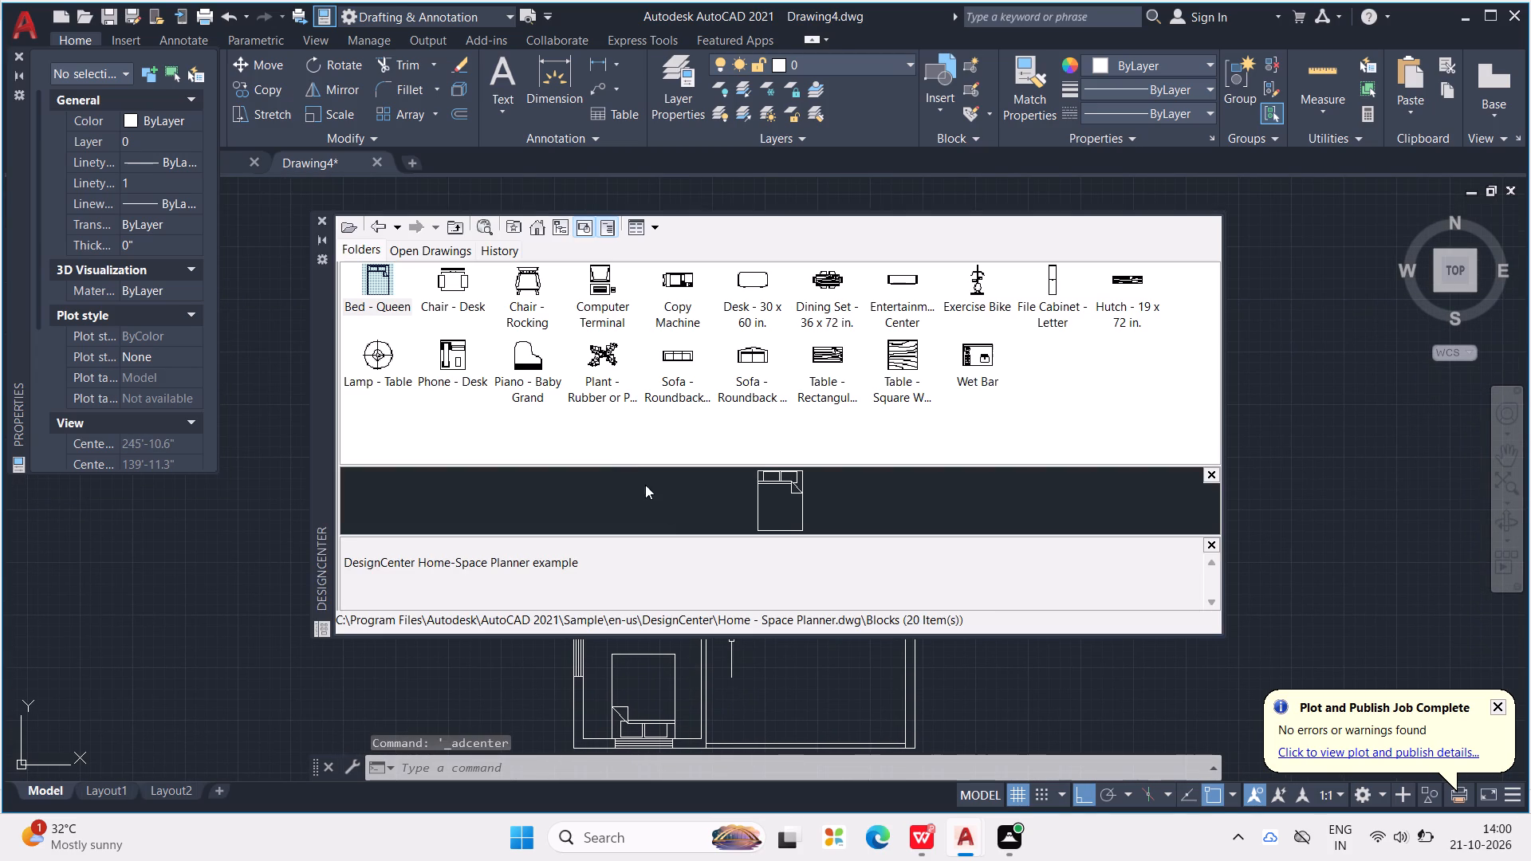
pyautogui.click(371, 228)
pyautogui.click(371, 228)
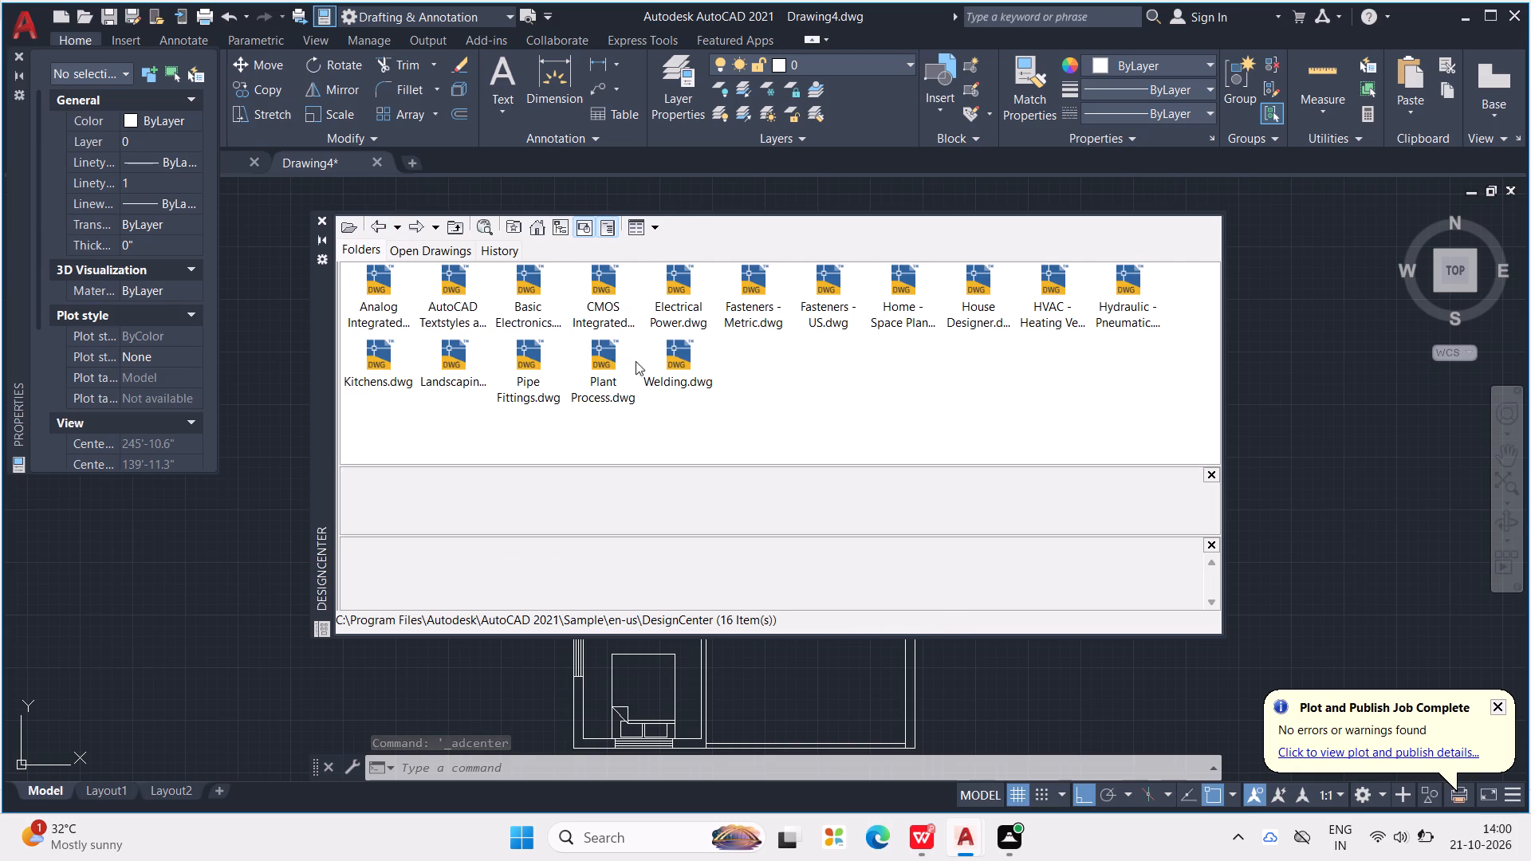
pyautogui.tripleClick(354, 377)
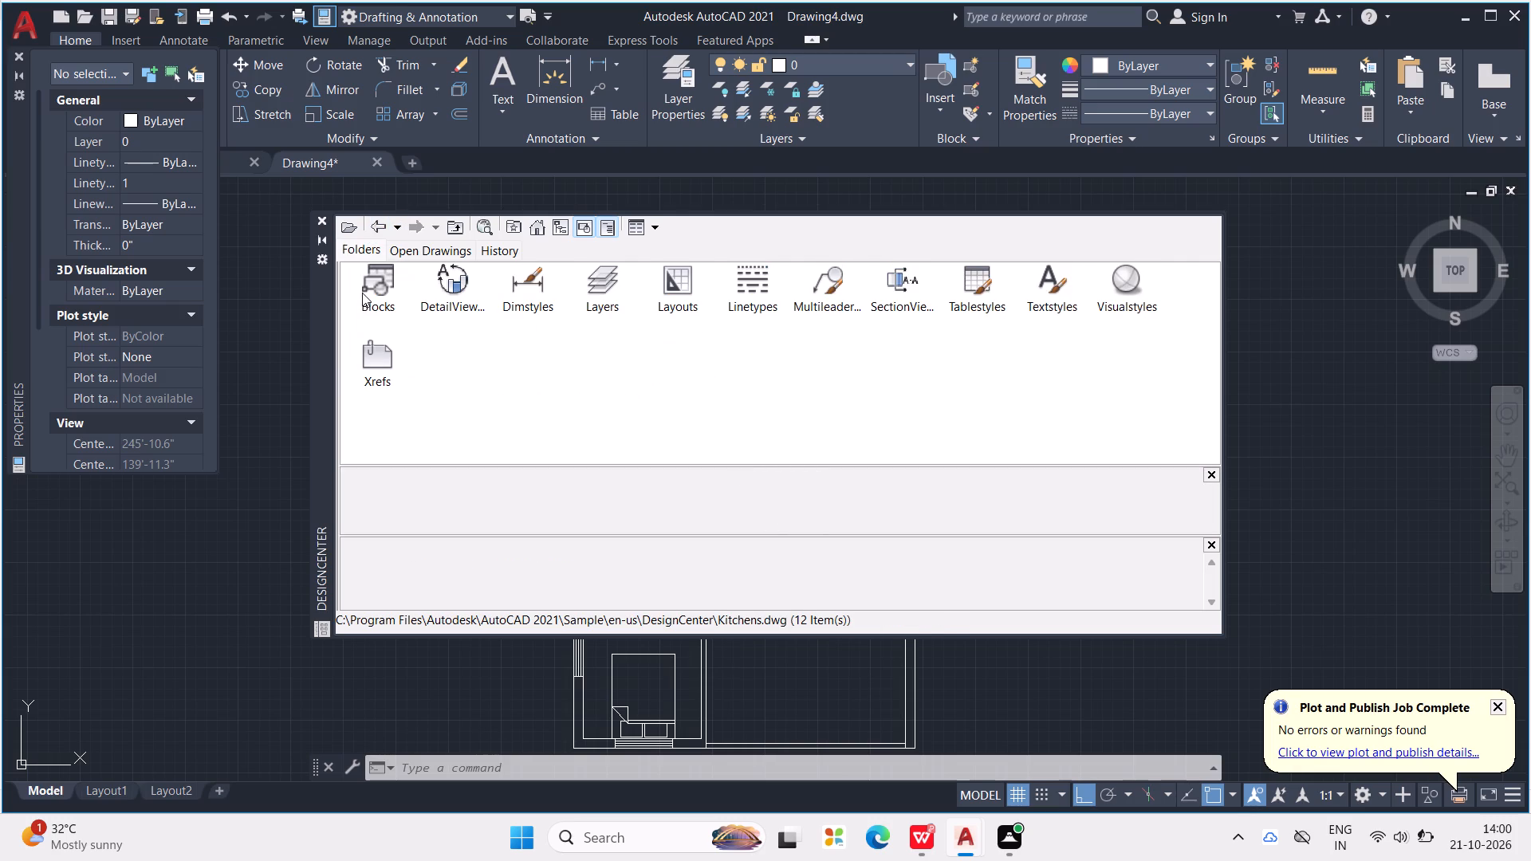
pyautogui.doubleClick(362, 293)
pyautogui.doubleClick(521, 368)
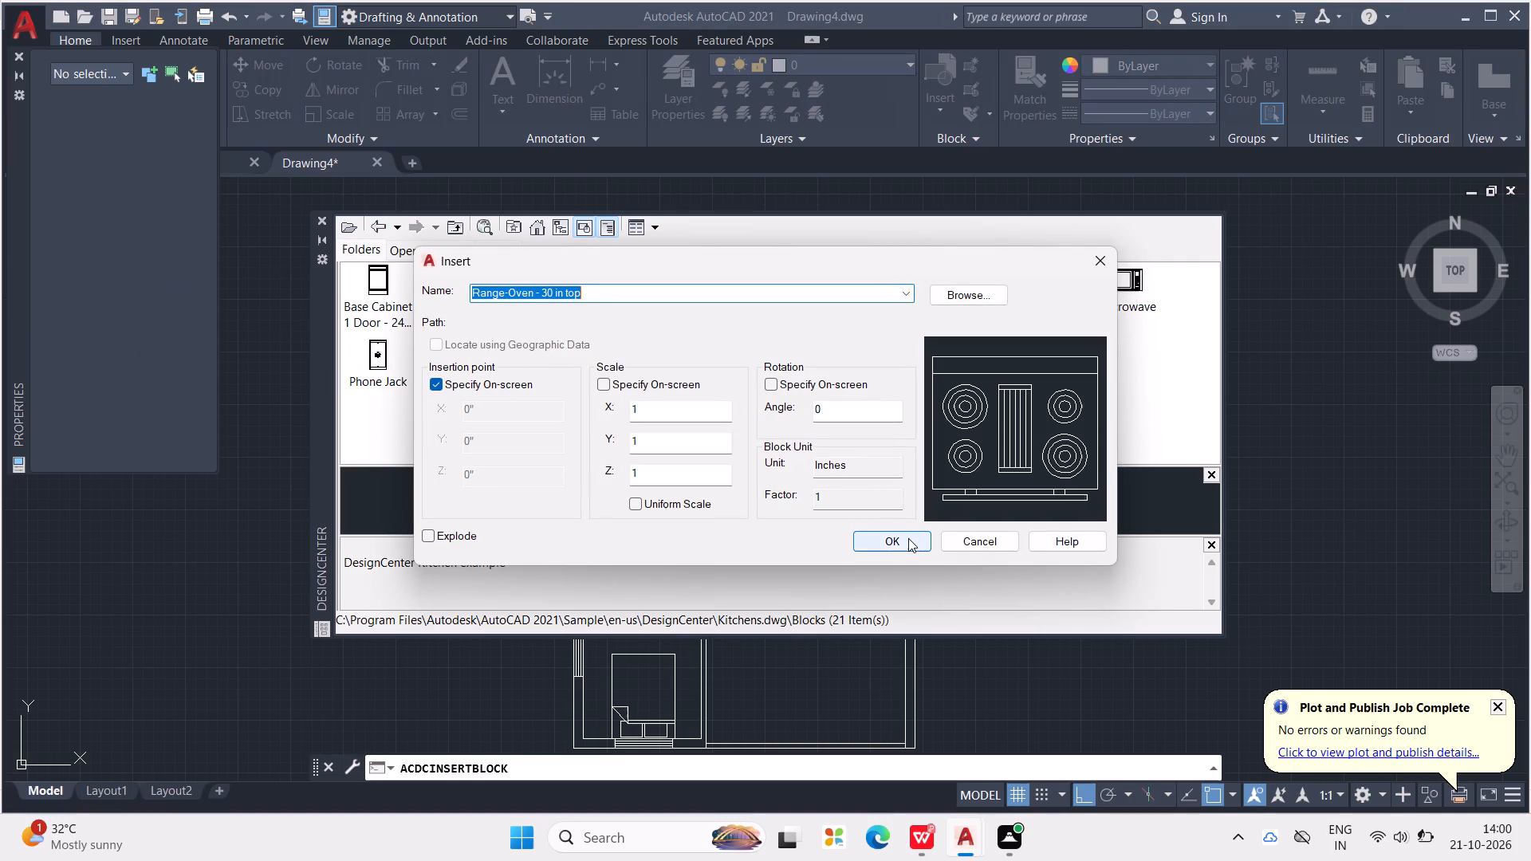
pyautogui.click(908, 540)
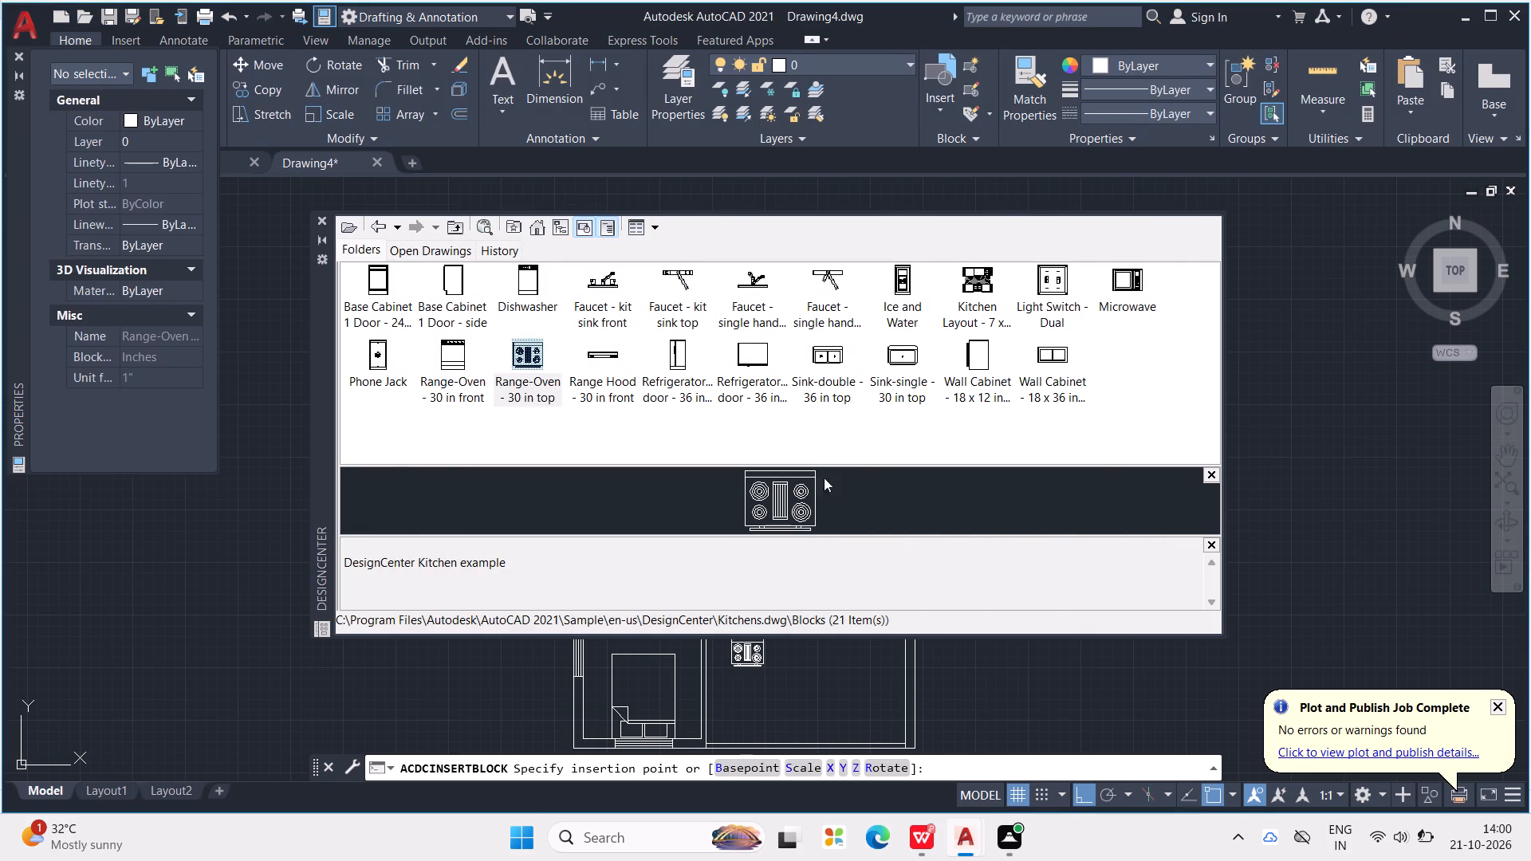
pyautogui.click(324, 220)
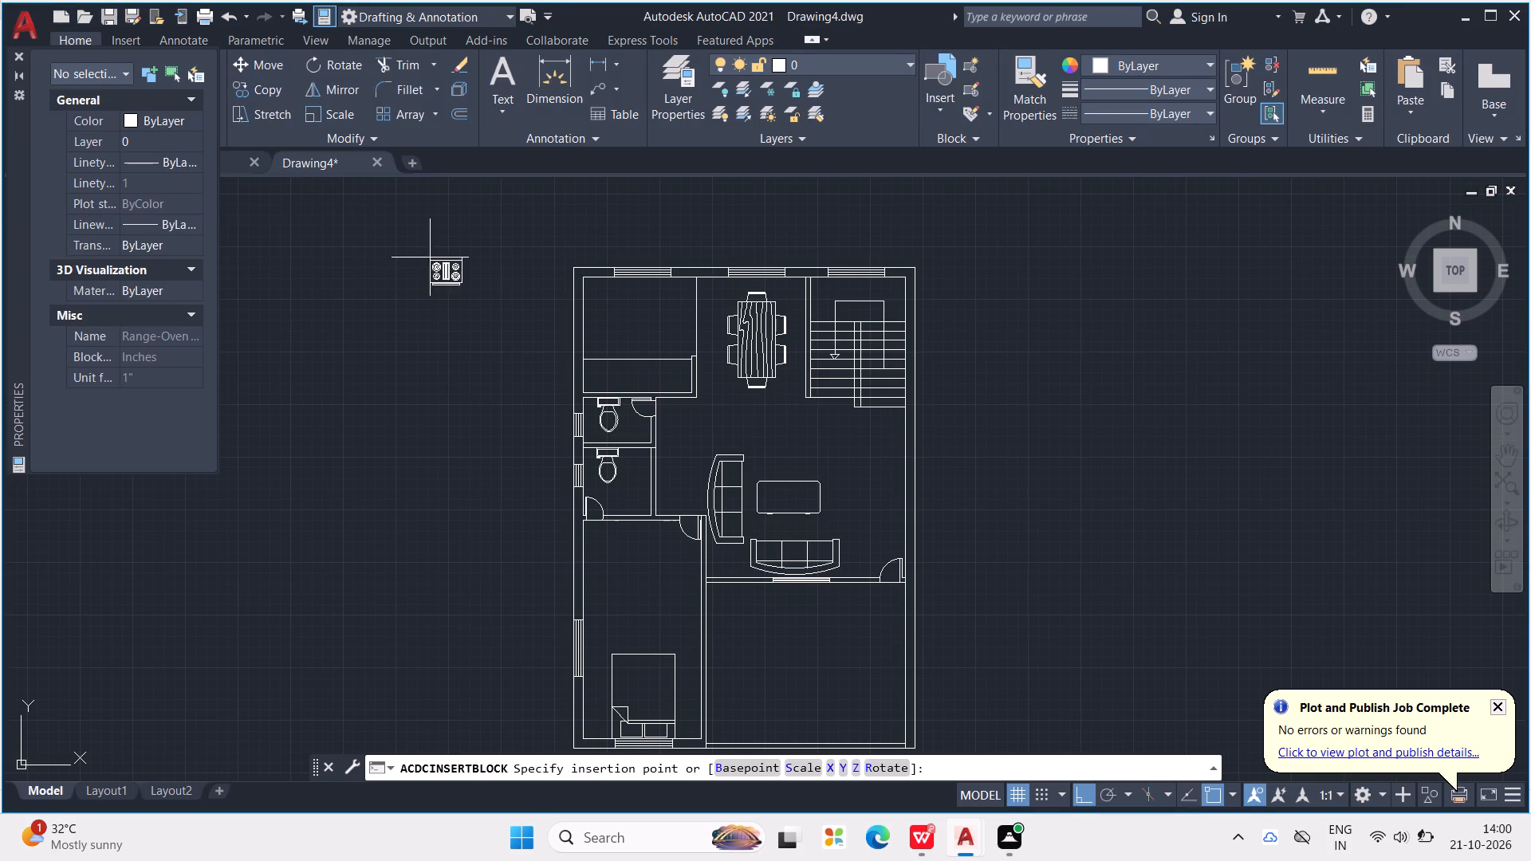
pyautogui.scroll(4, 647, 367)
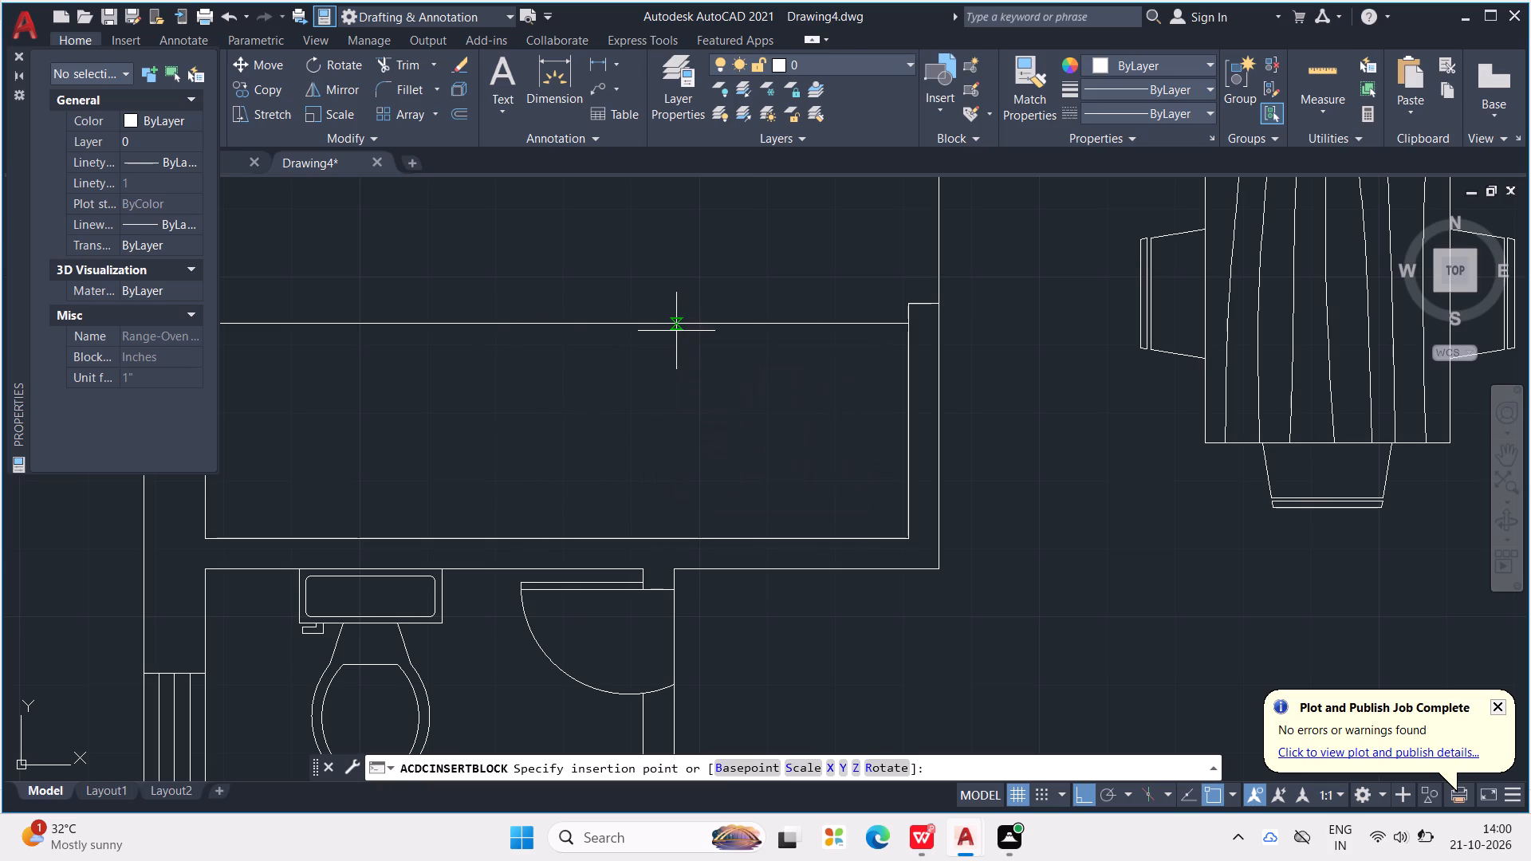
pyautogui.click(682, 348)
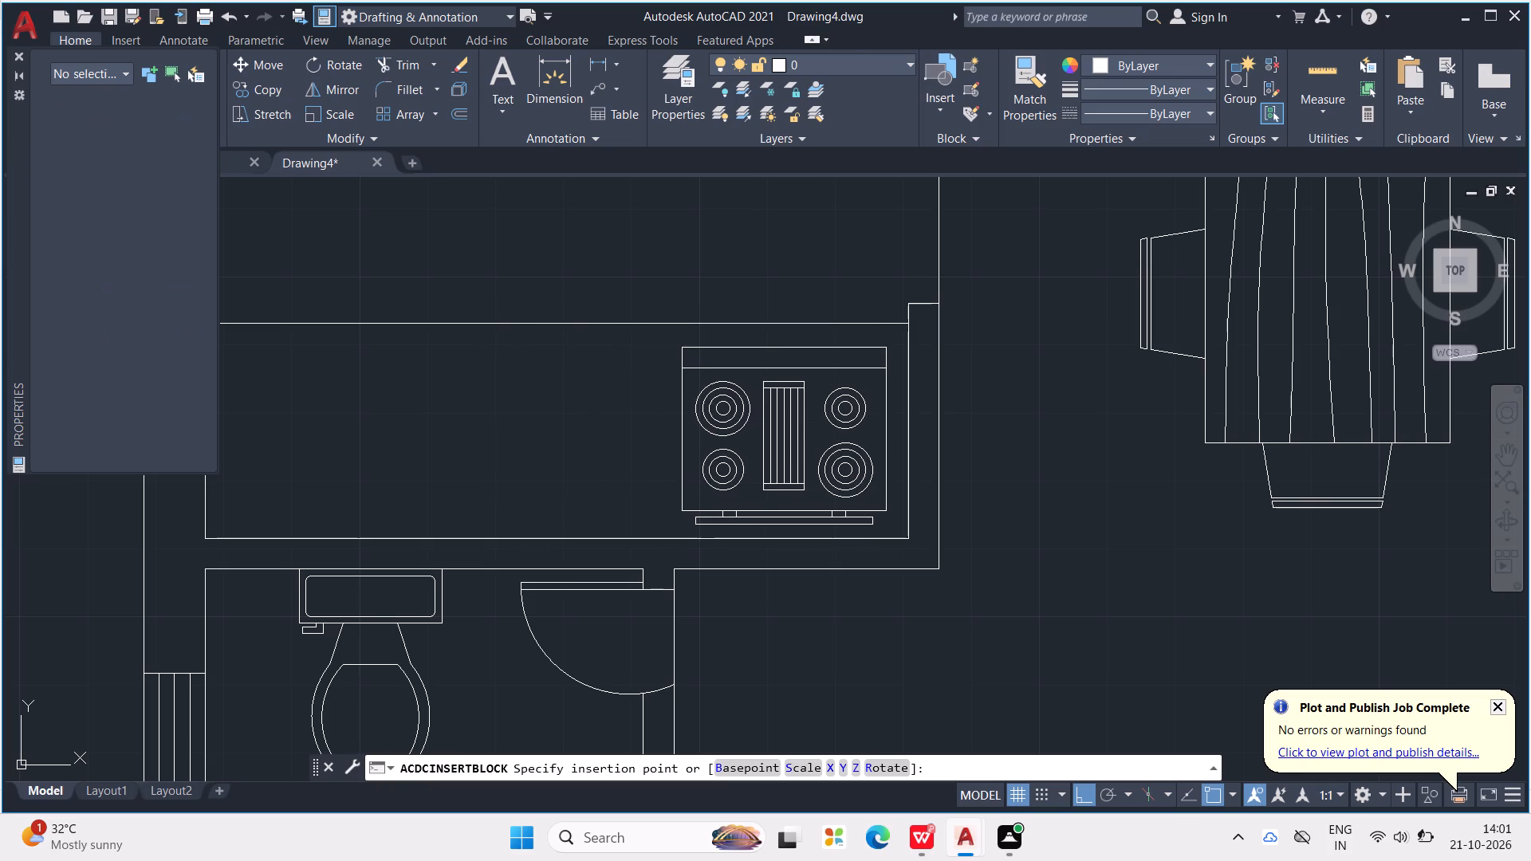
# Insert the Sink-double - 36 in top block from Kitchens.dwg on the kitchen counter, left of the range.
pyautogui.hotkey('ctrl', '2')
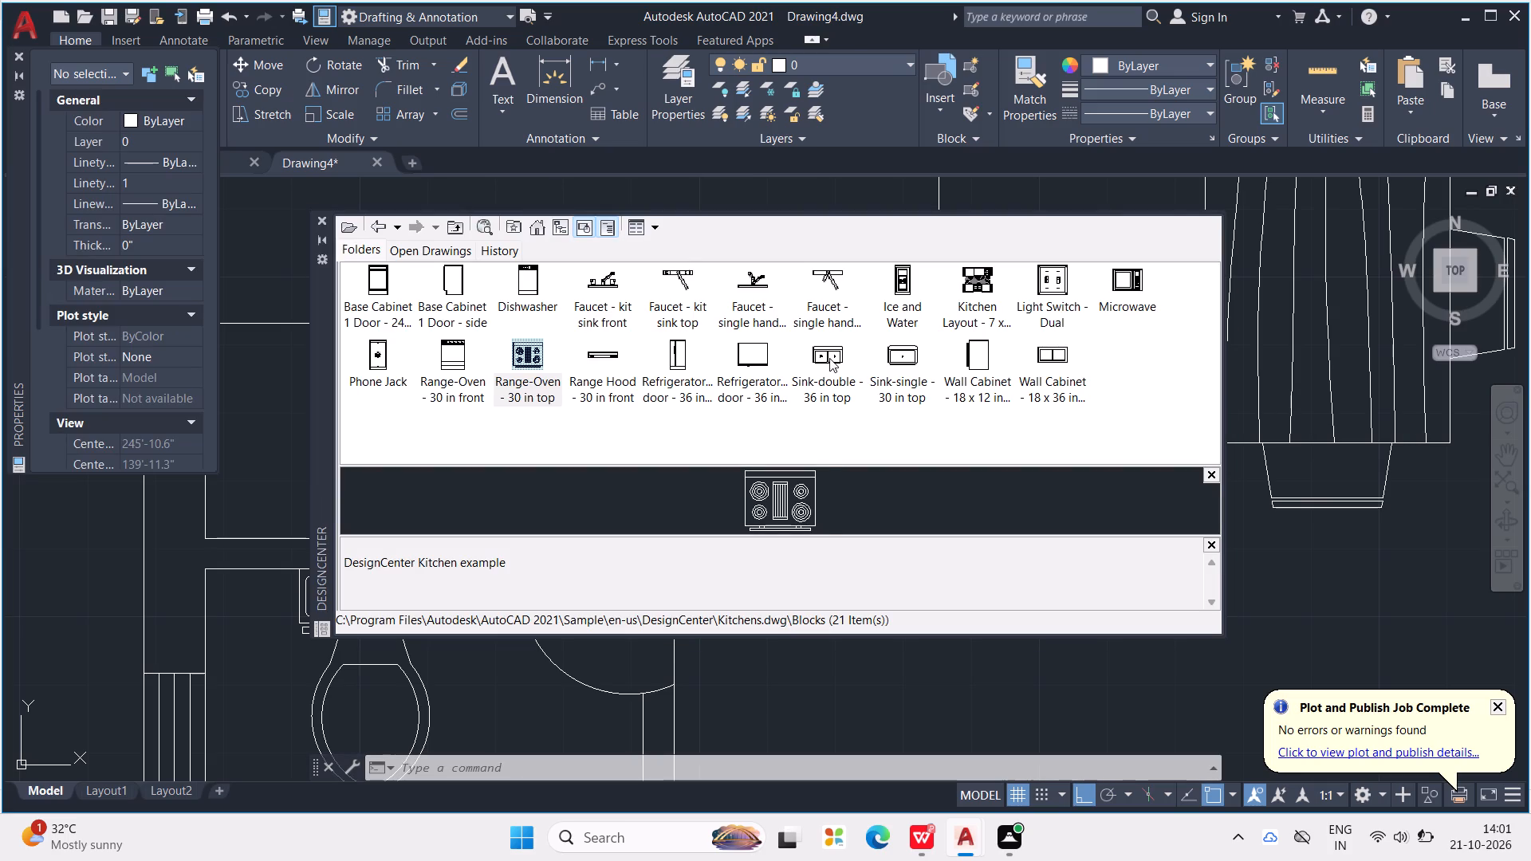
pyautogui.tripleClick(827, 359)
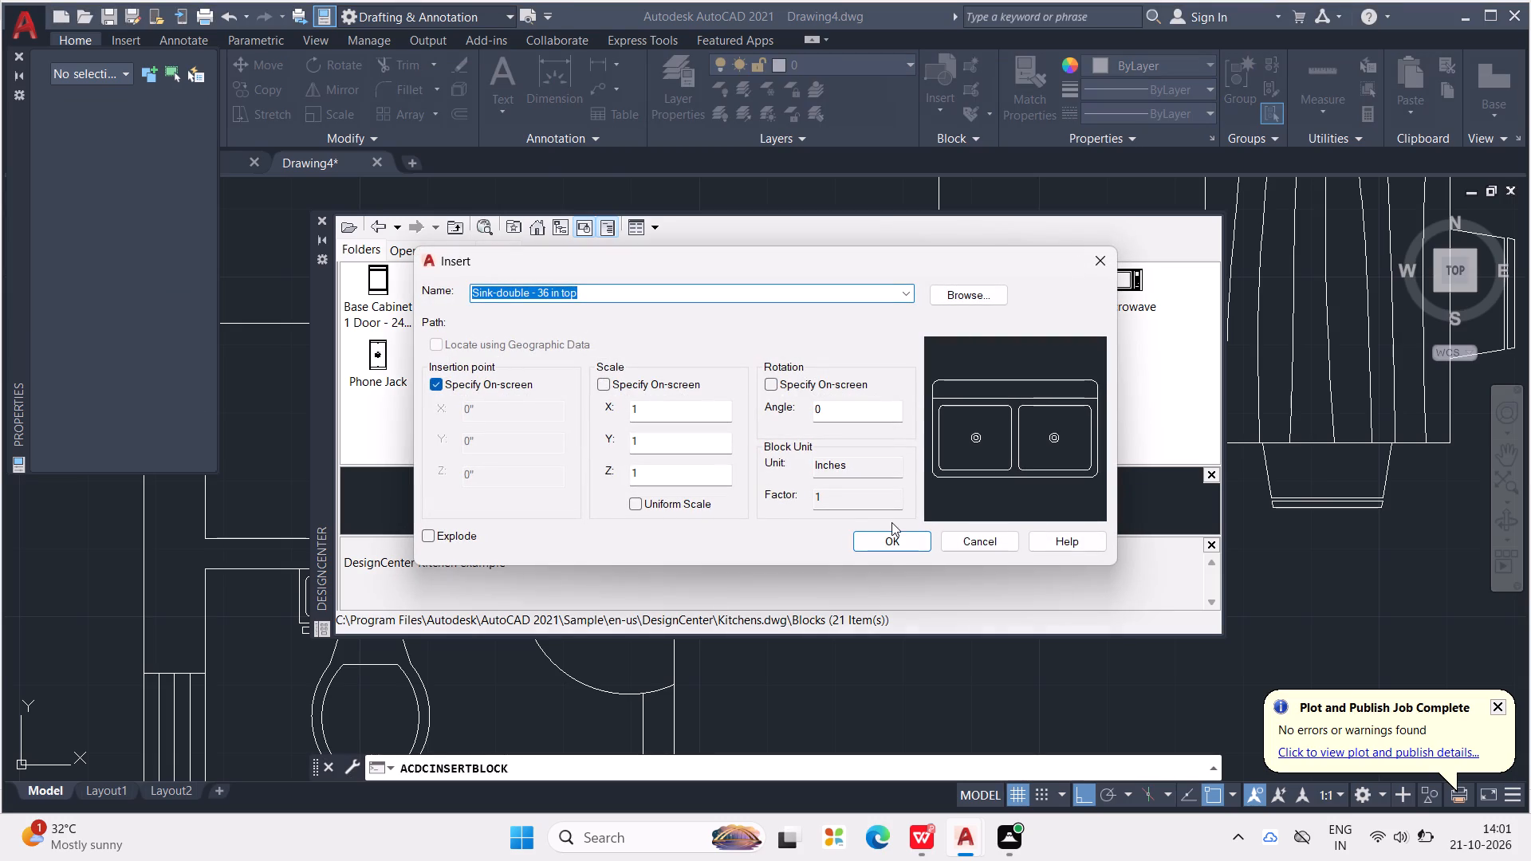
pyautogui.click(893, 537)
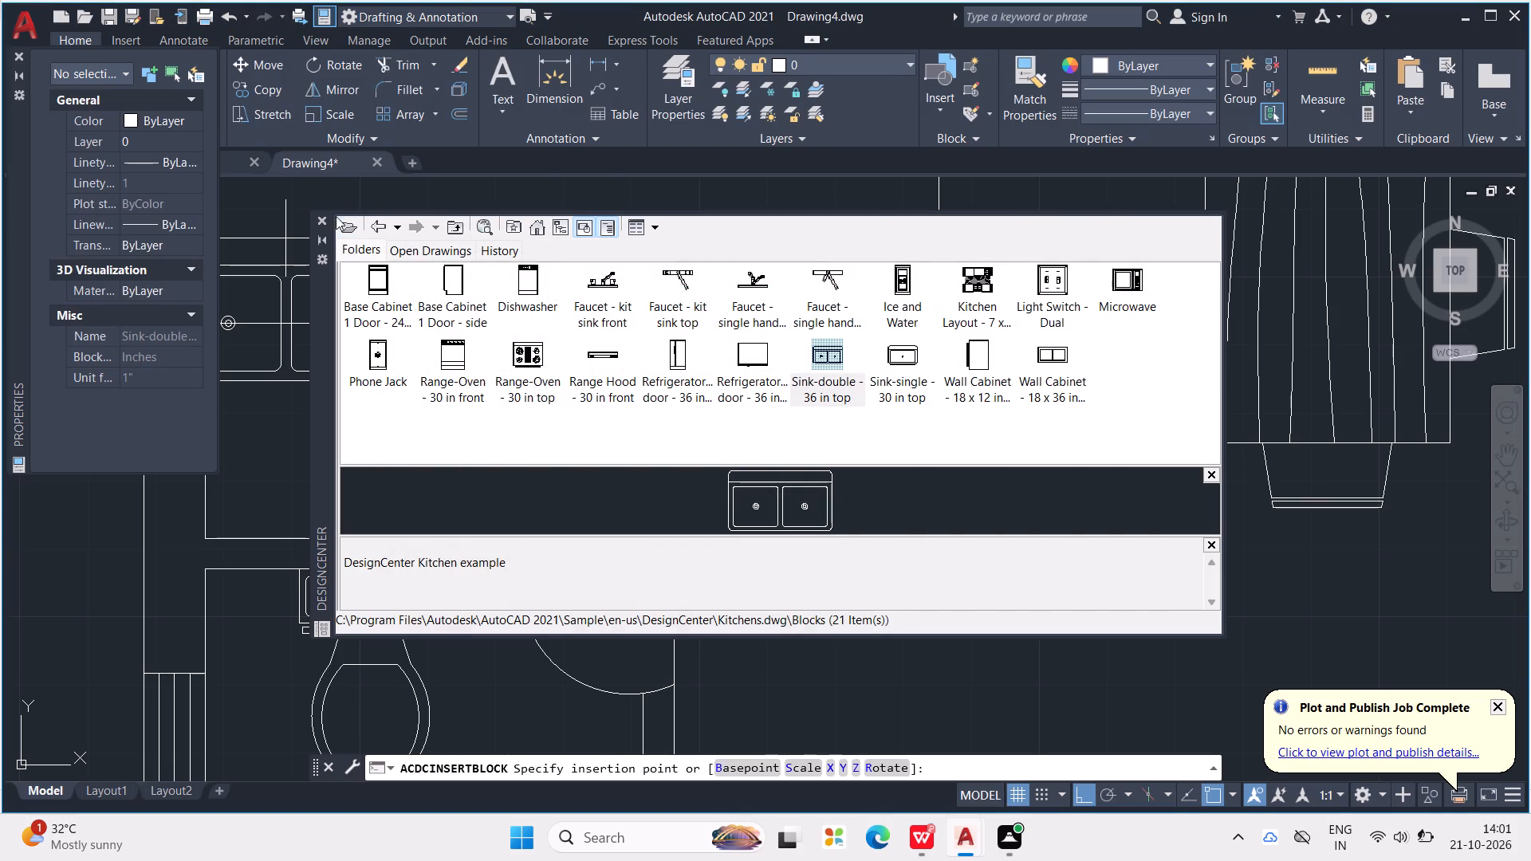
pyautogui.click(321, 216)
pyautogui.scroll(-2, 406, 316)
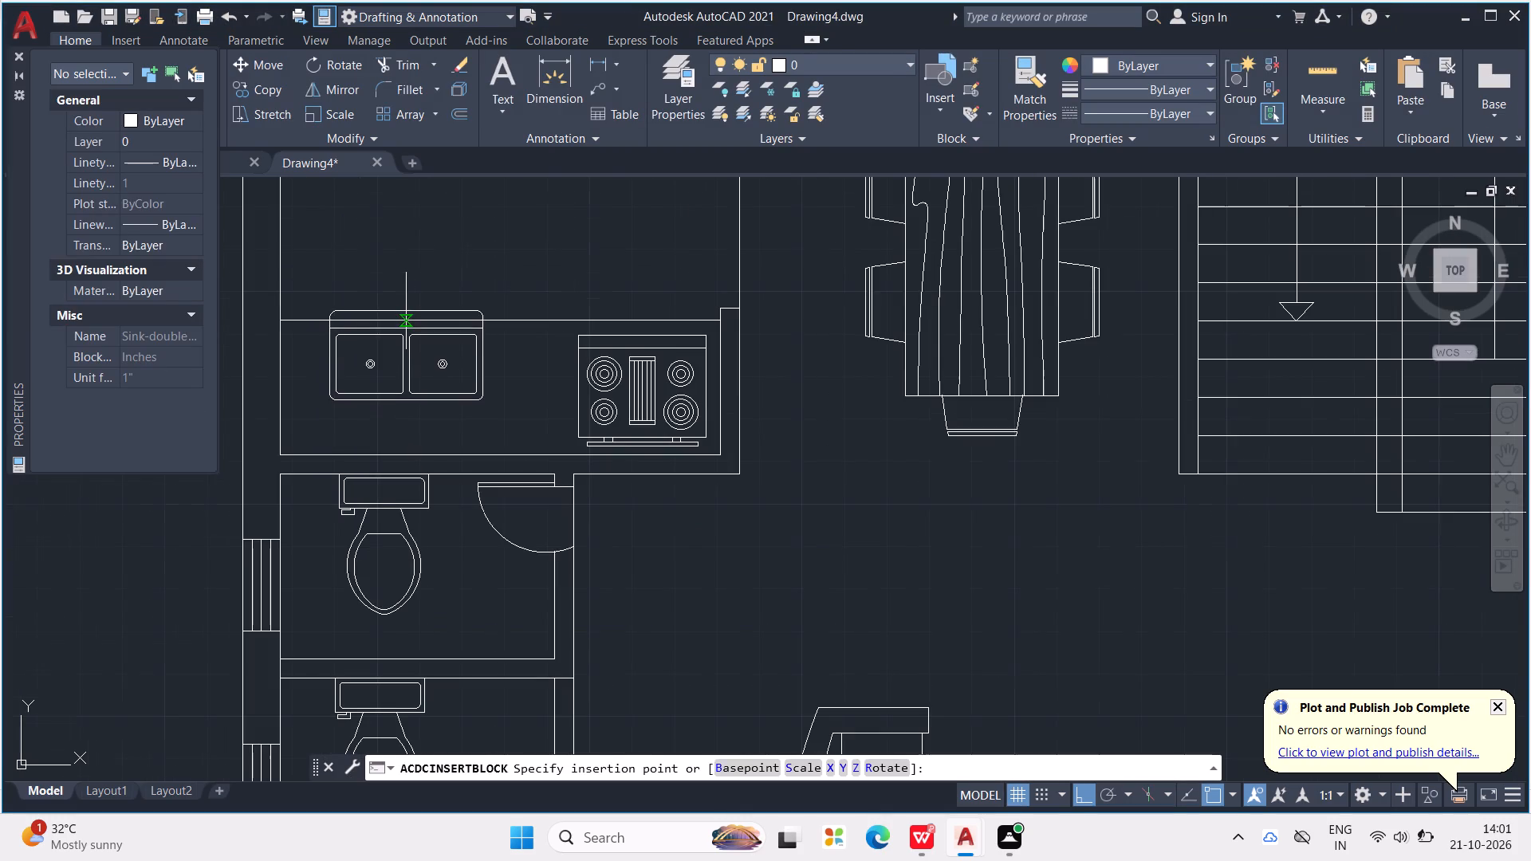
pyautogui.moveTo(406, 311); pyautogui.dragTo(478, 309, button='middle')
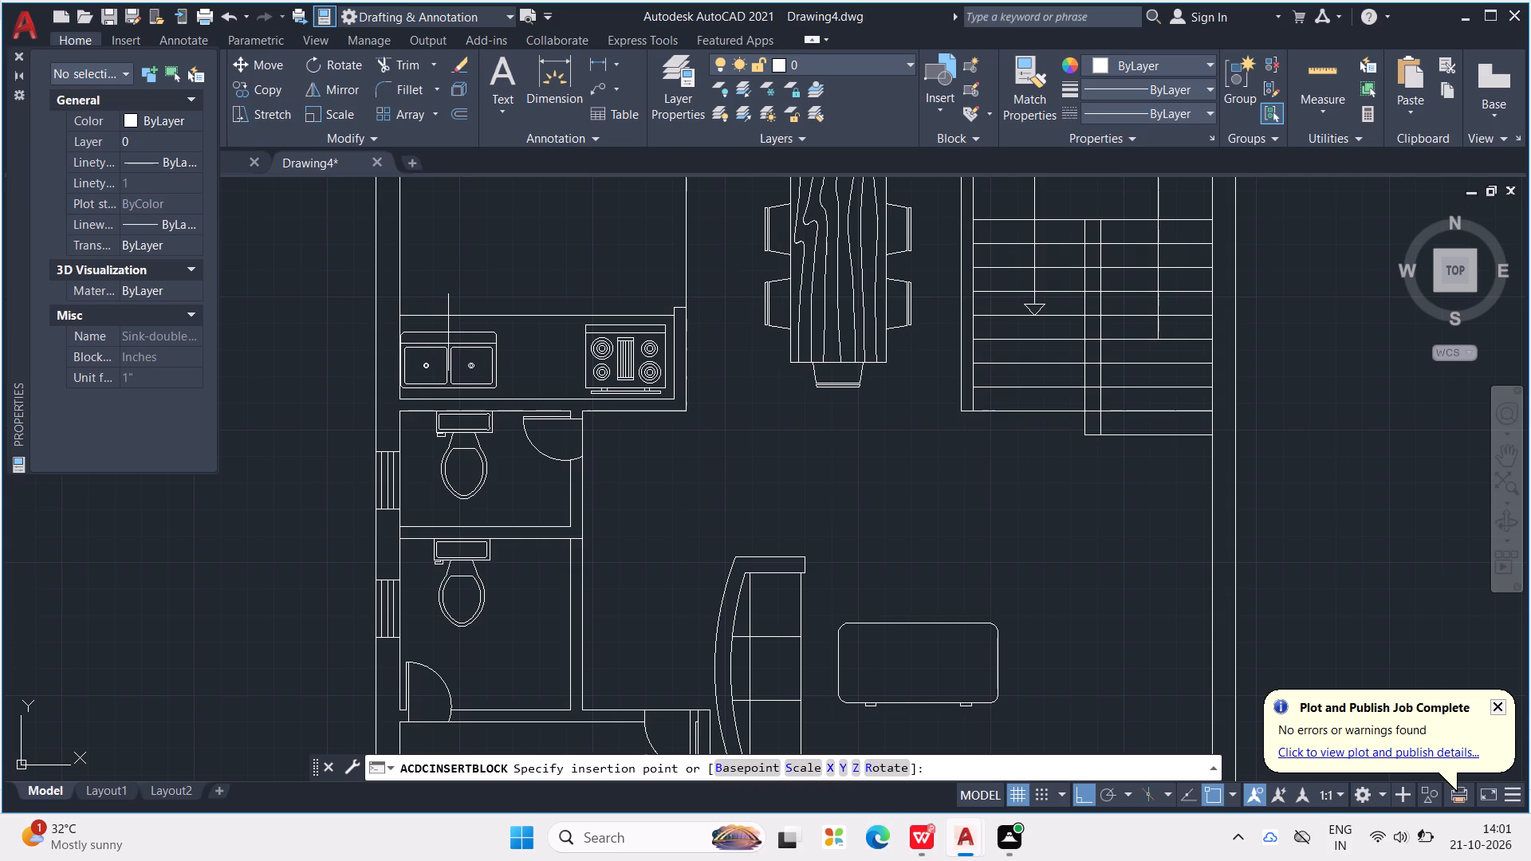
pyautogui.click(462, 320)
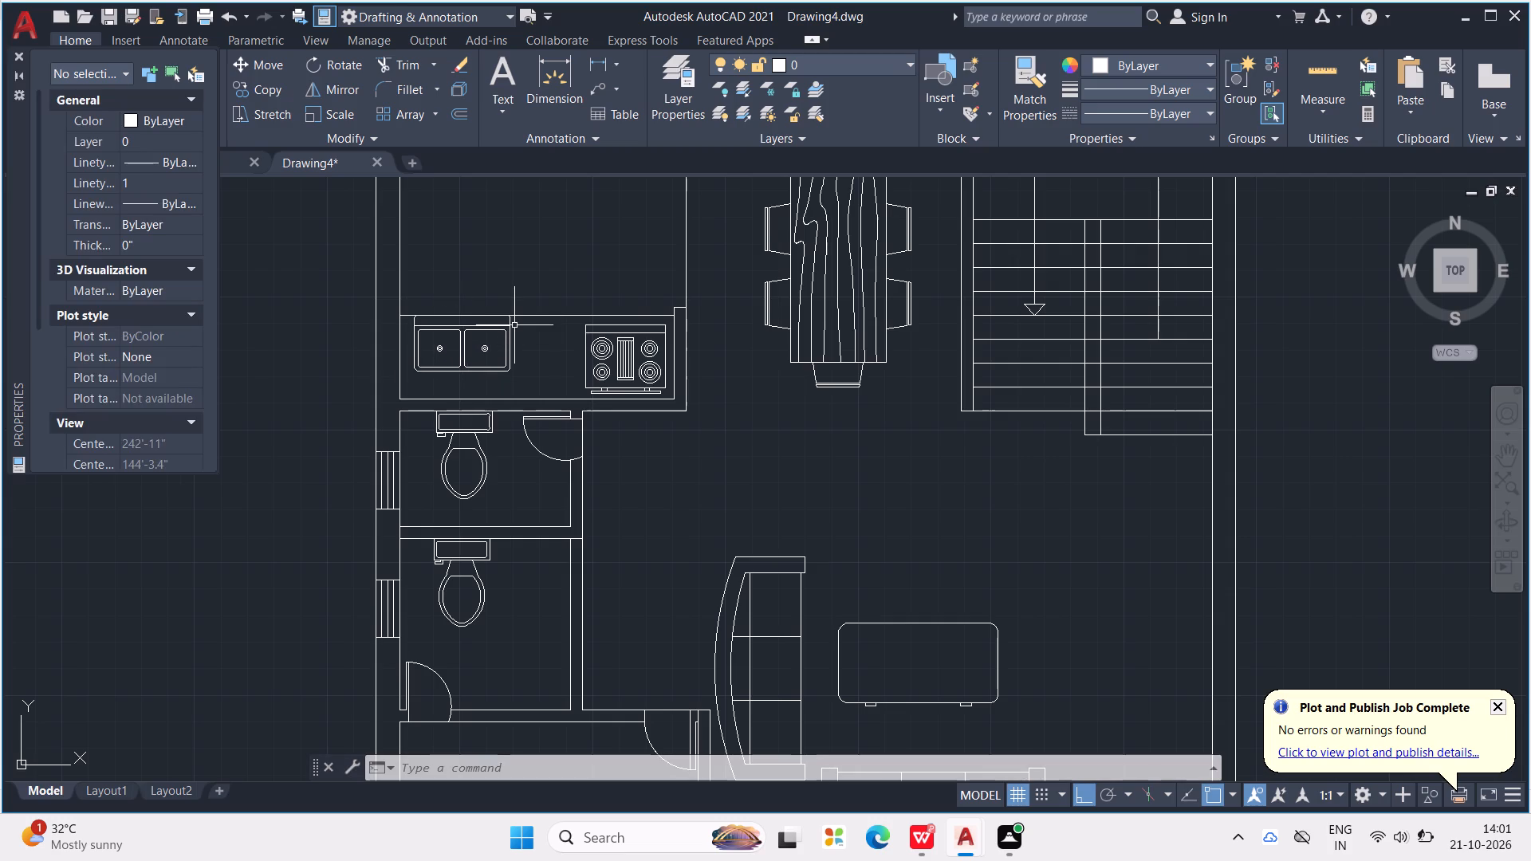
# Mirror the double sink across a horizontal line near its upper edge, keeping the original.
pyautogui.click(496, 329)
pyautogui.write('MI')
pyautogui.write('RR')
pyautogui.press('Return')
pyautogui.click(495, 335)
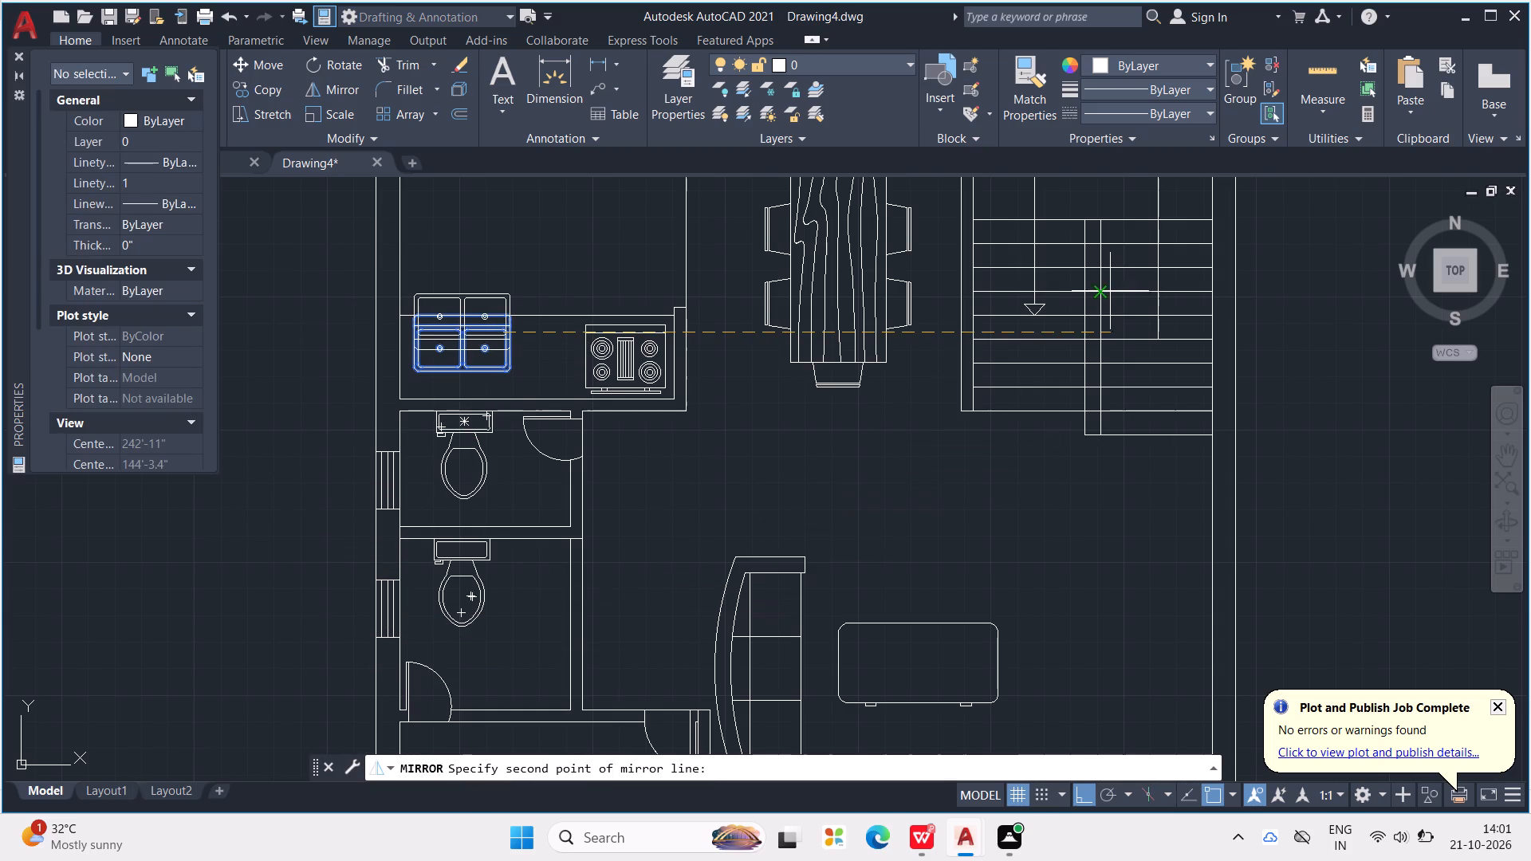
pyautogui.moveTo(529, 180); pyautogui.dragTo(603, 424, button='middle')
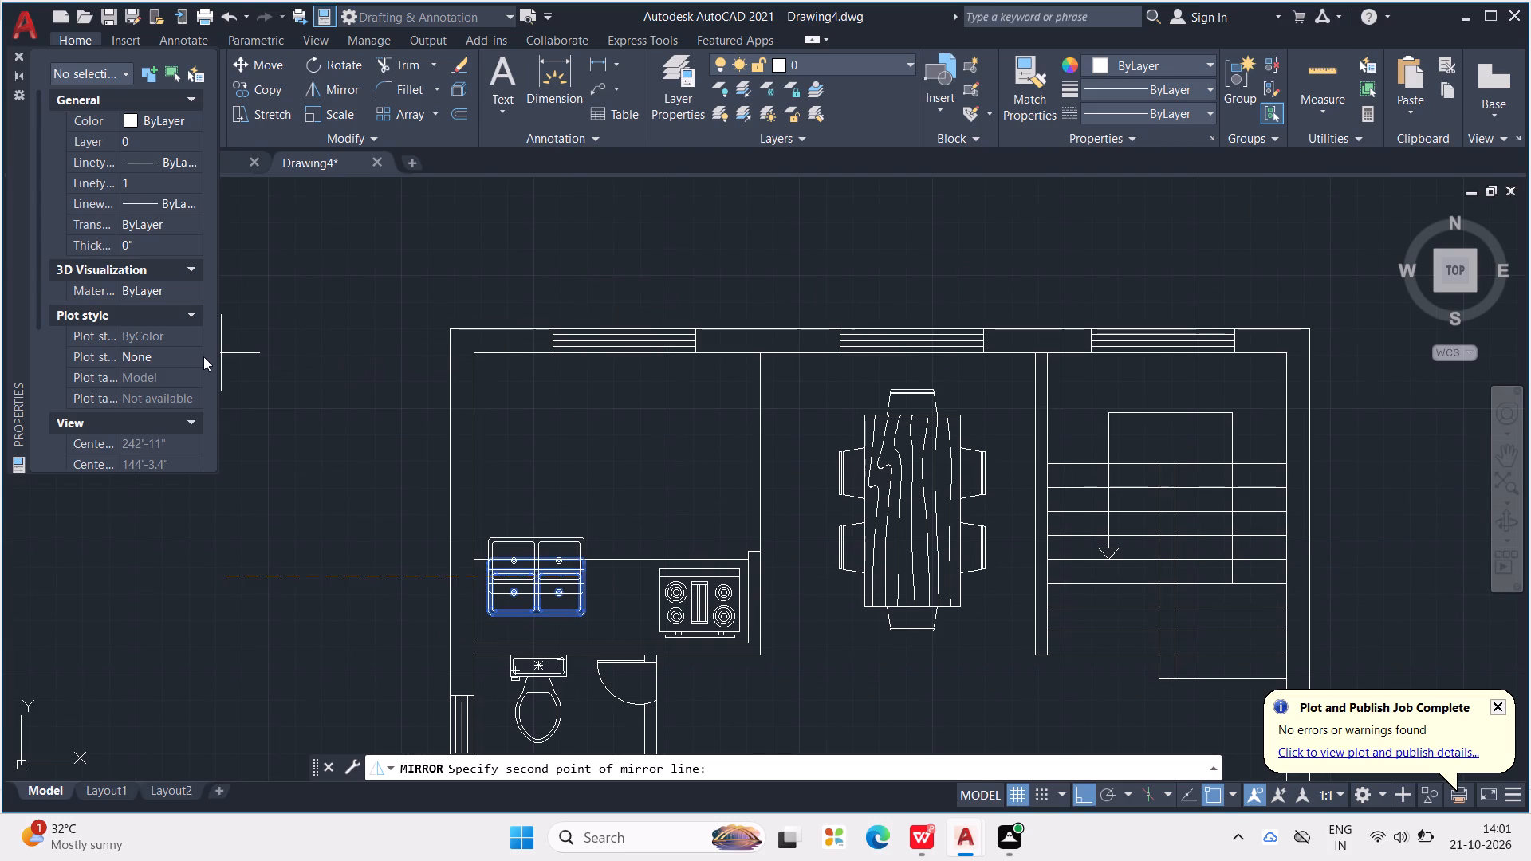
pyautogui.click(195, 358)
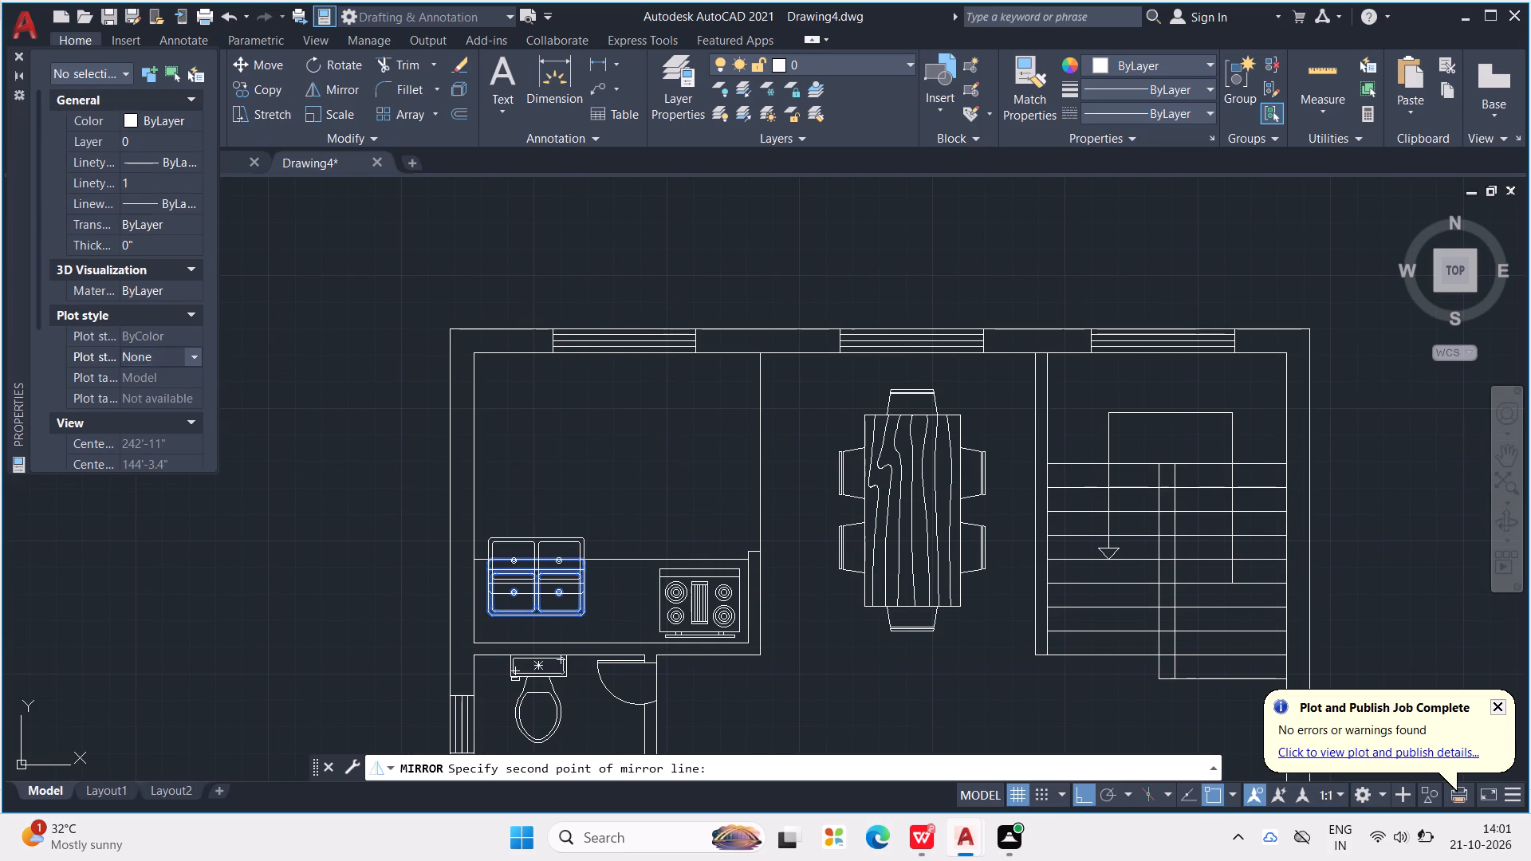
pyautogui.press('Return')
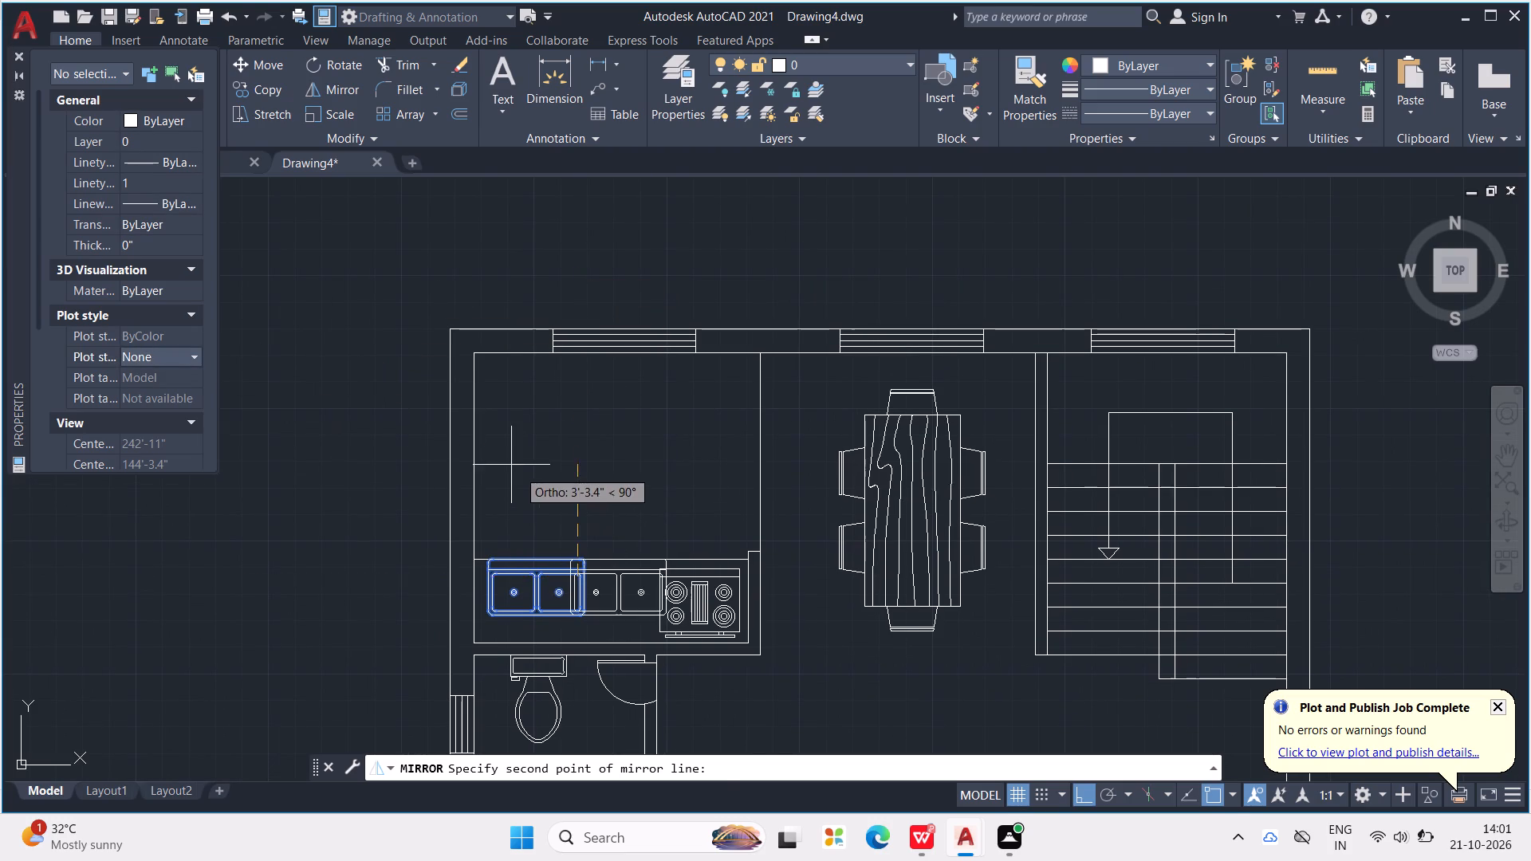
pyautogui.press('Return')
pyautogui.press('Return')
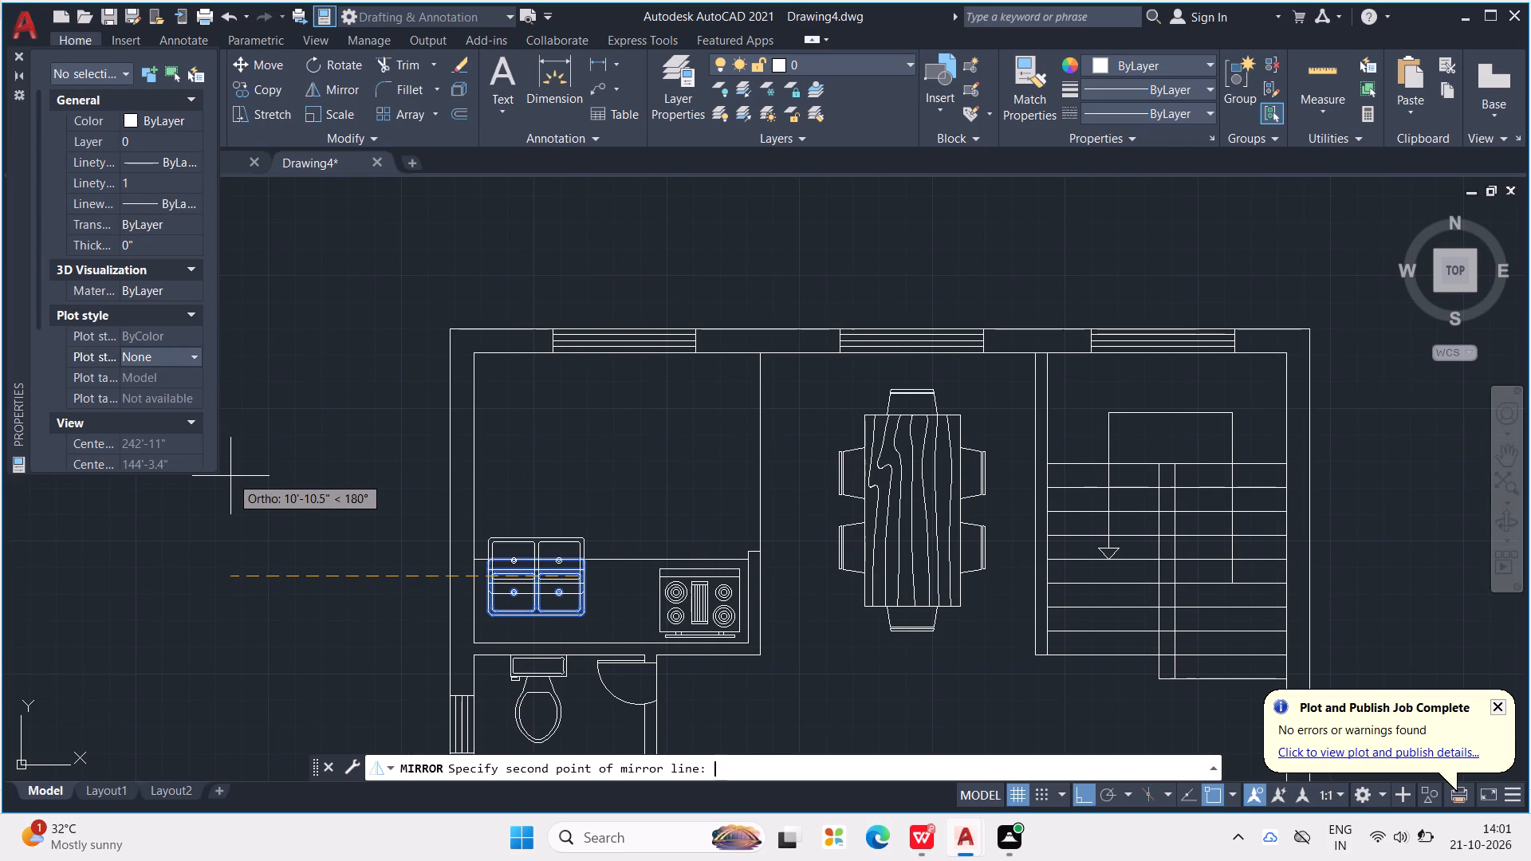
pyautogui.press('Return')
pyautogui.click(229, 467)
pyautogui.press('Return')
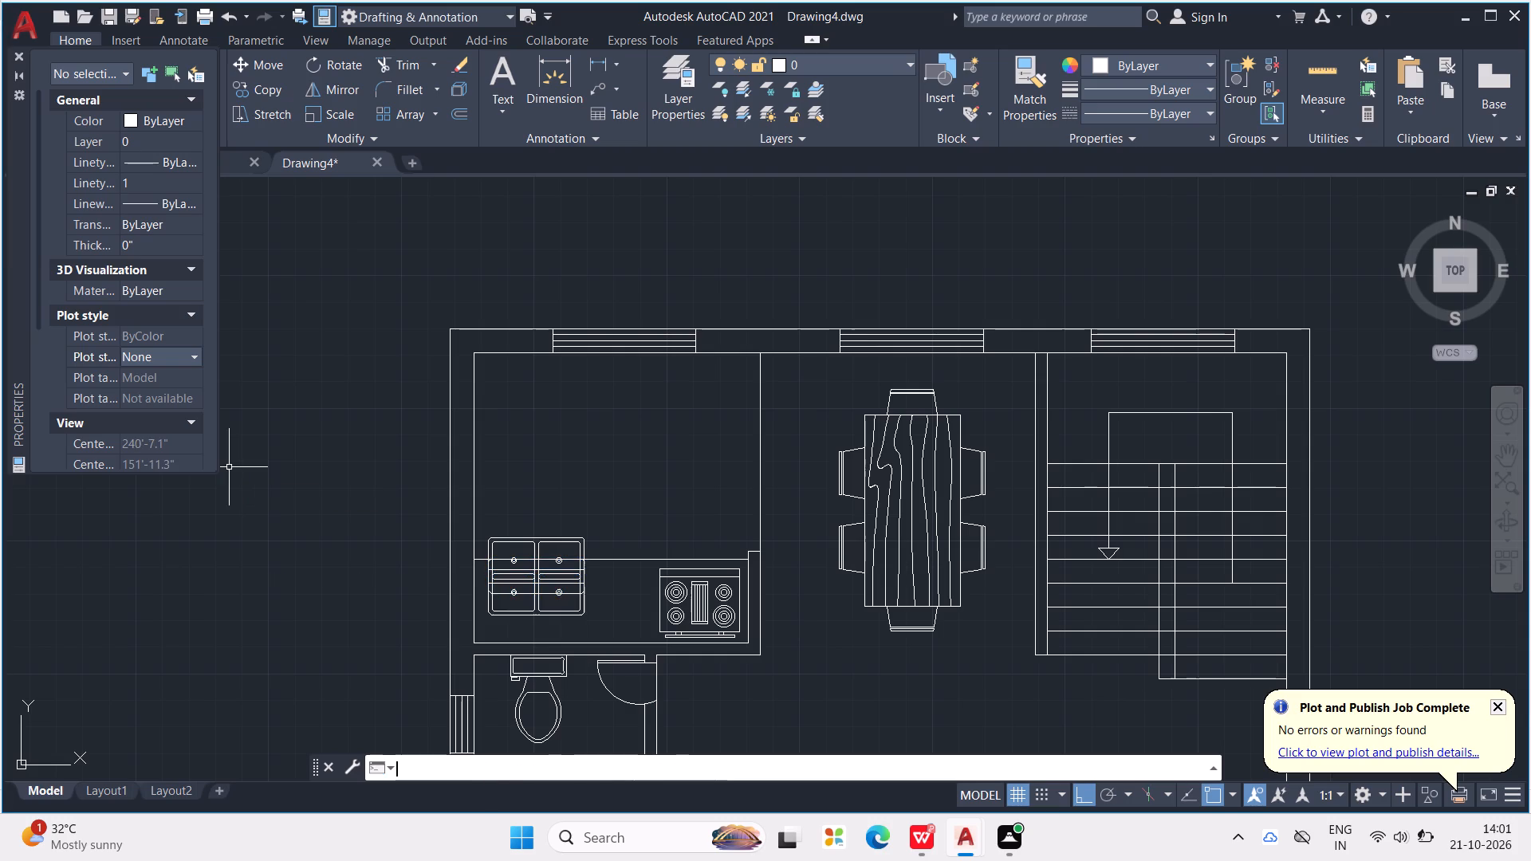
# Move the mirrored sink copy down so its back edge sits on the wall above the upper toilet.
pyautogui.click(546, 538)
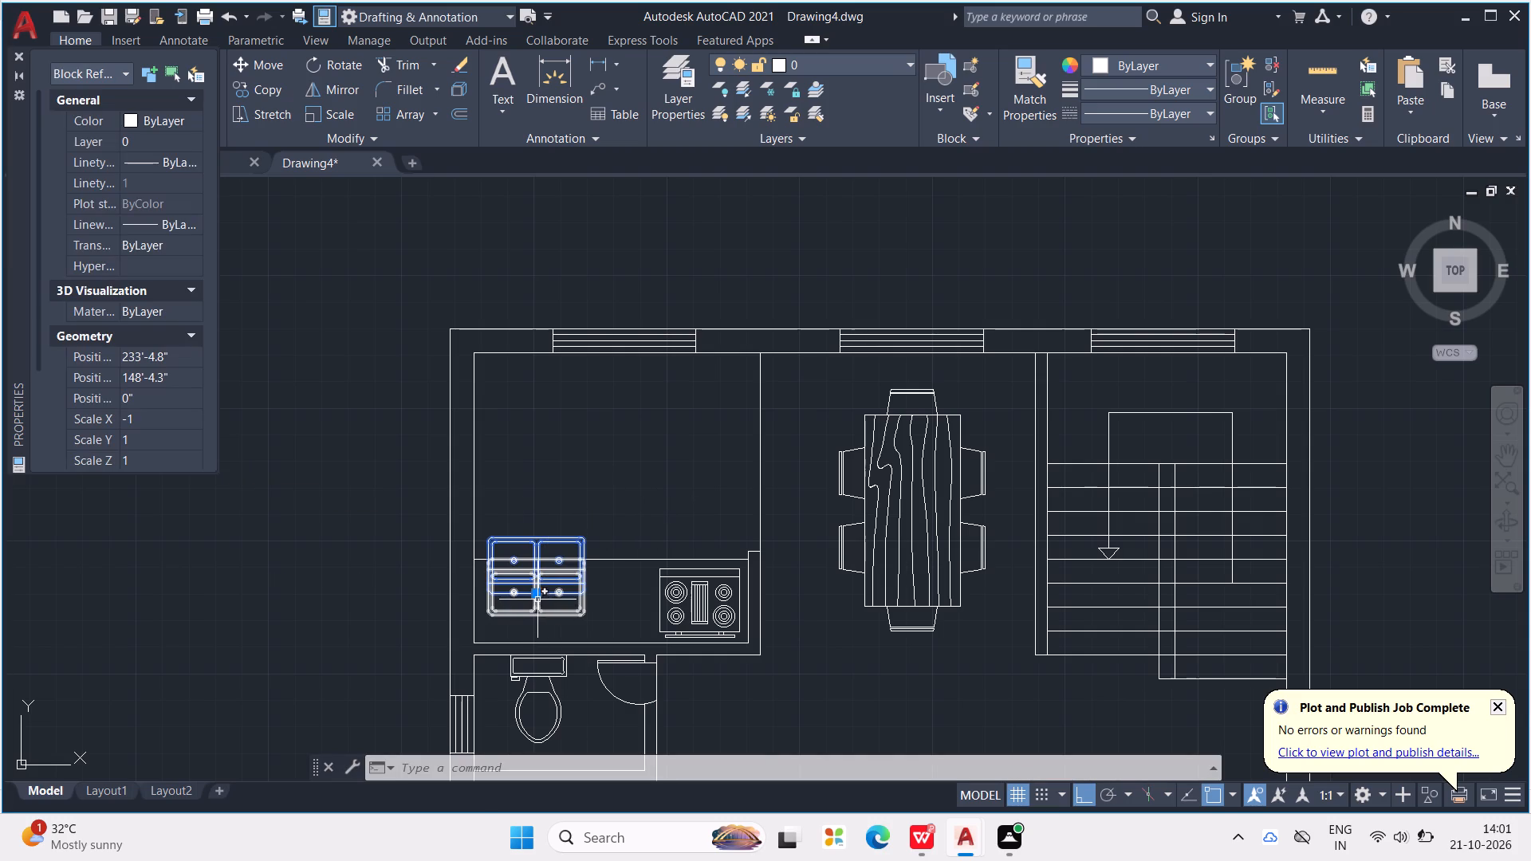
pyautogui.moveTo(535, 592); pyautogui.dragTo(532, 653)
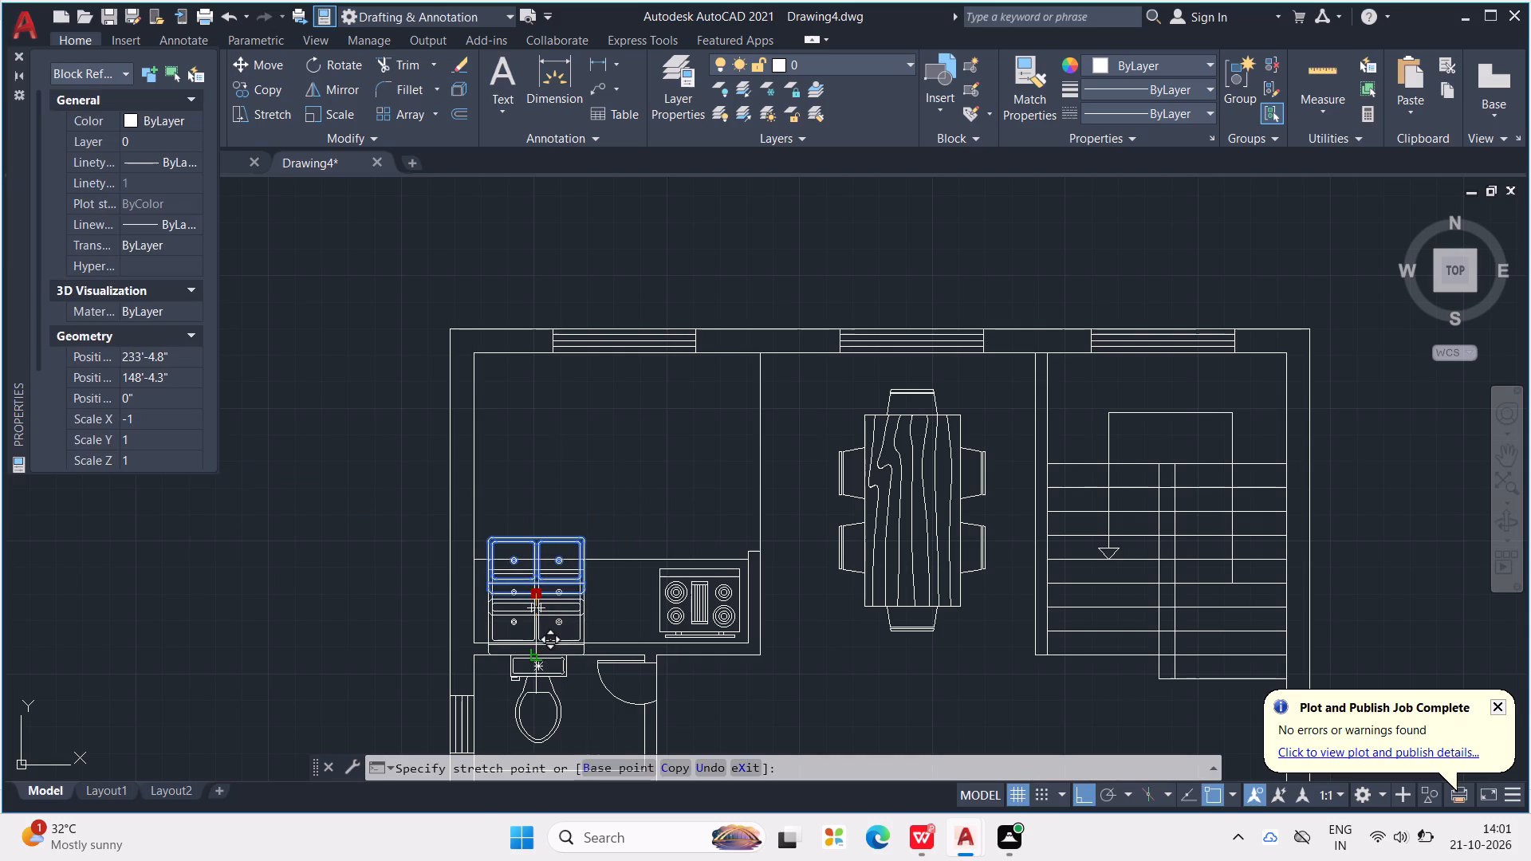
pyautogui.moveTo(532, 653); pyautogui.dragTo(531, 653)
pyautogui.click(531, 653)
# Delete the original double sink, leaving only the mirrored copy on the kitchen counter.
pyautogui.click(547, 576)
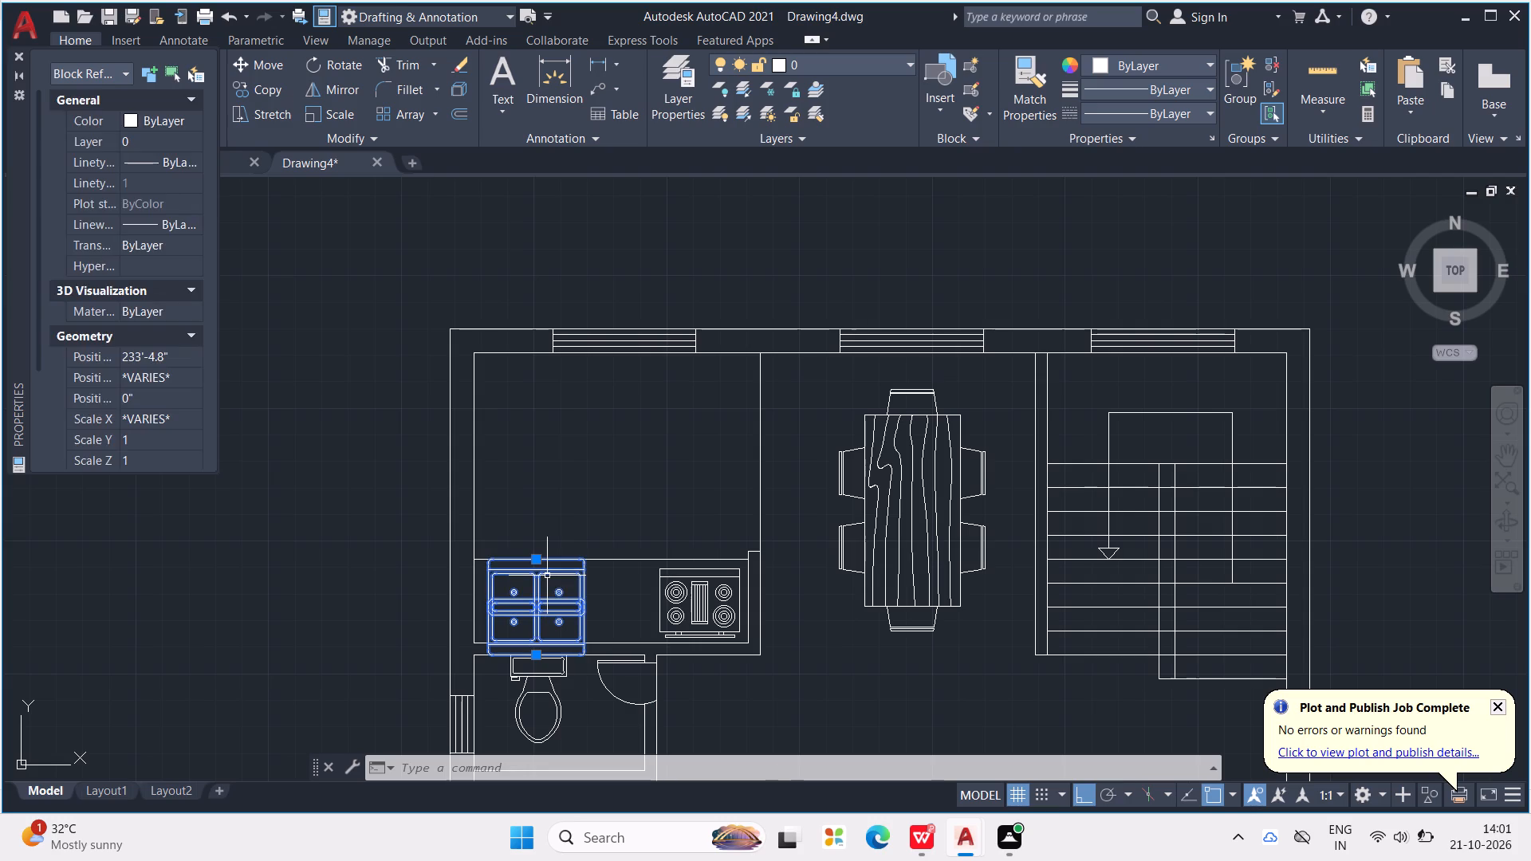
pyautogui.press('Escape')
pyautogui.click(547, 576)
pyautogui.press('Delete')
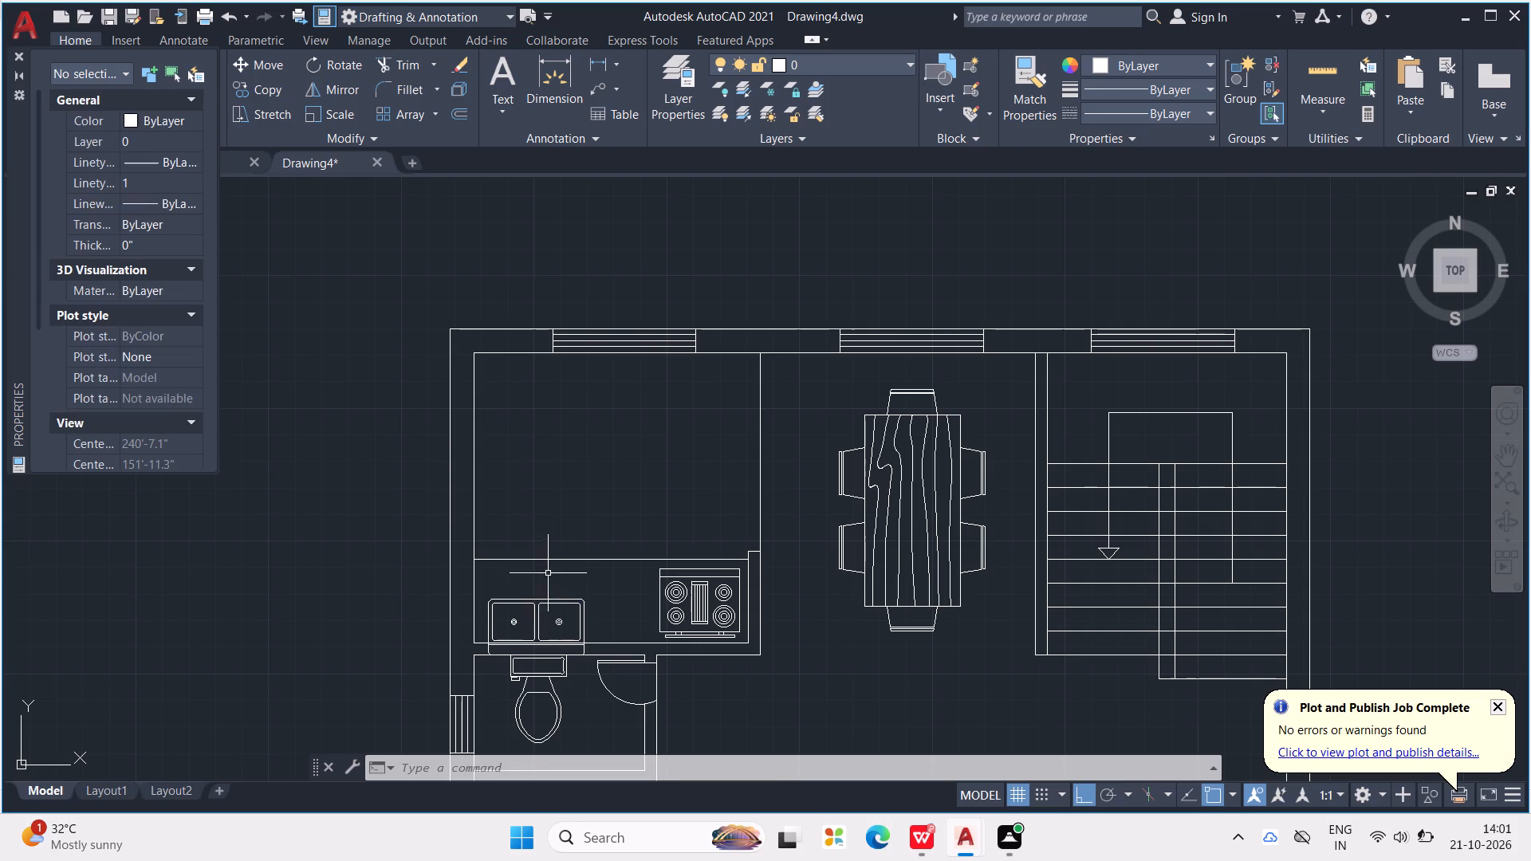
# Move the mirrored sink up and slightly left so its back edge rests on the counter's lower inner wall line.
pyautogui.click(541, 635)
pyautogui.click(525, 643)
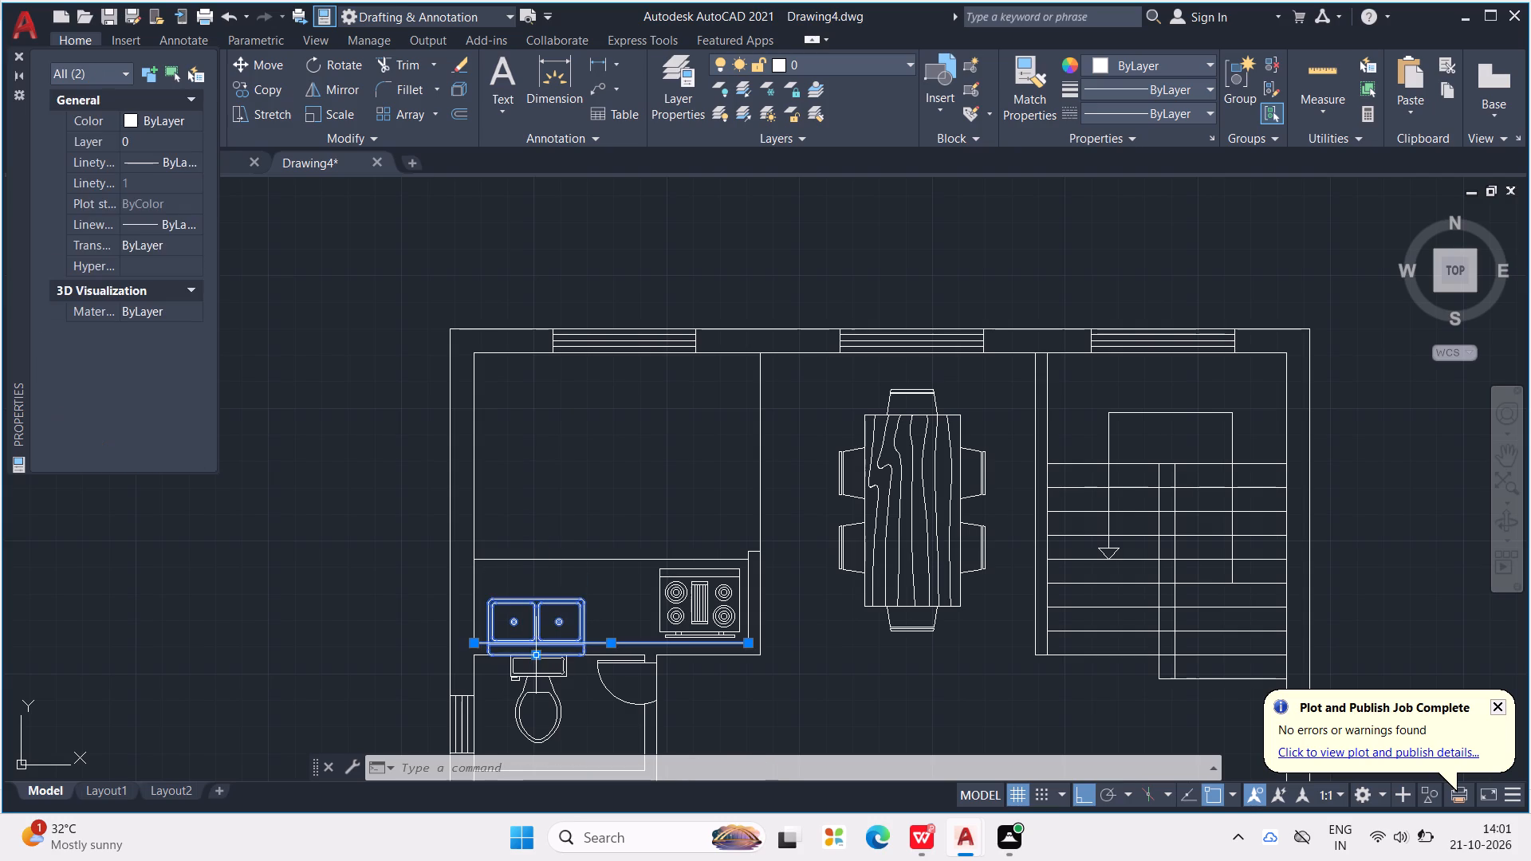
pyautogui.press('Escape')
pyautogui.moveTo(543, 617); pyautogui.dragTo(556, 592, button='middle')
pyautogui.scroll(2, 556, 592)
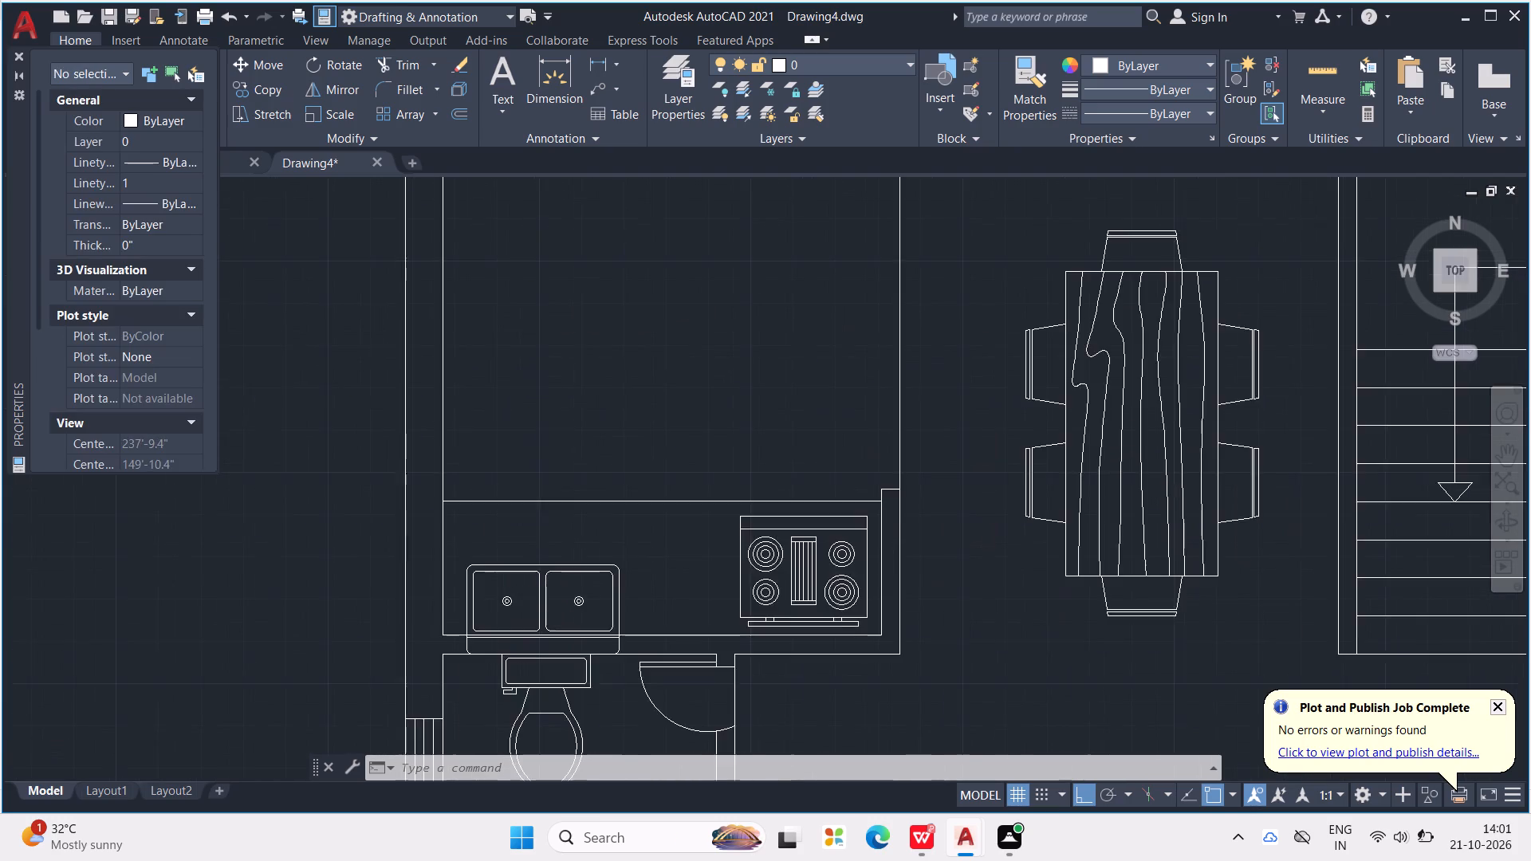
pyautogui.moveTo(547, 541); pyautogui.dragTo(549, 557)
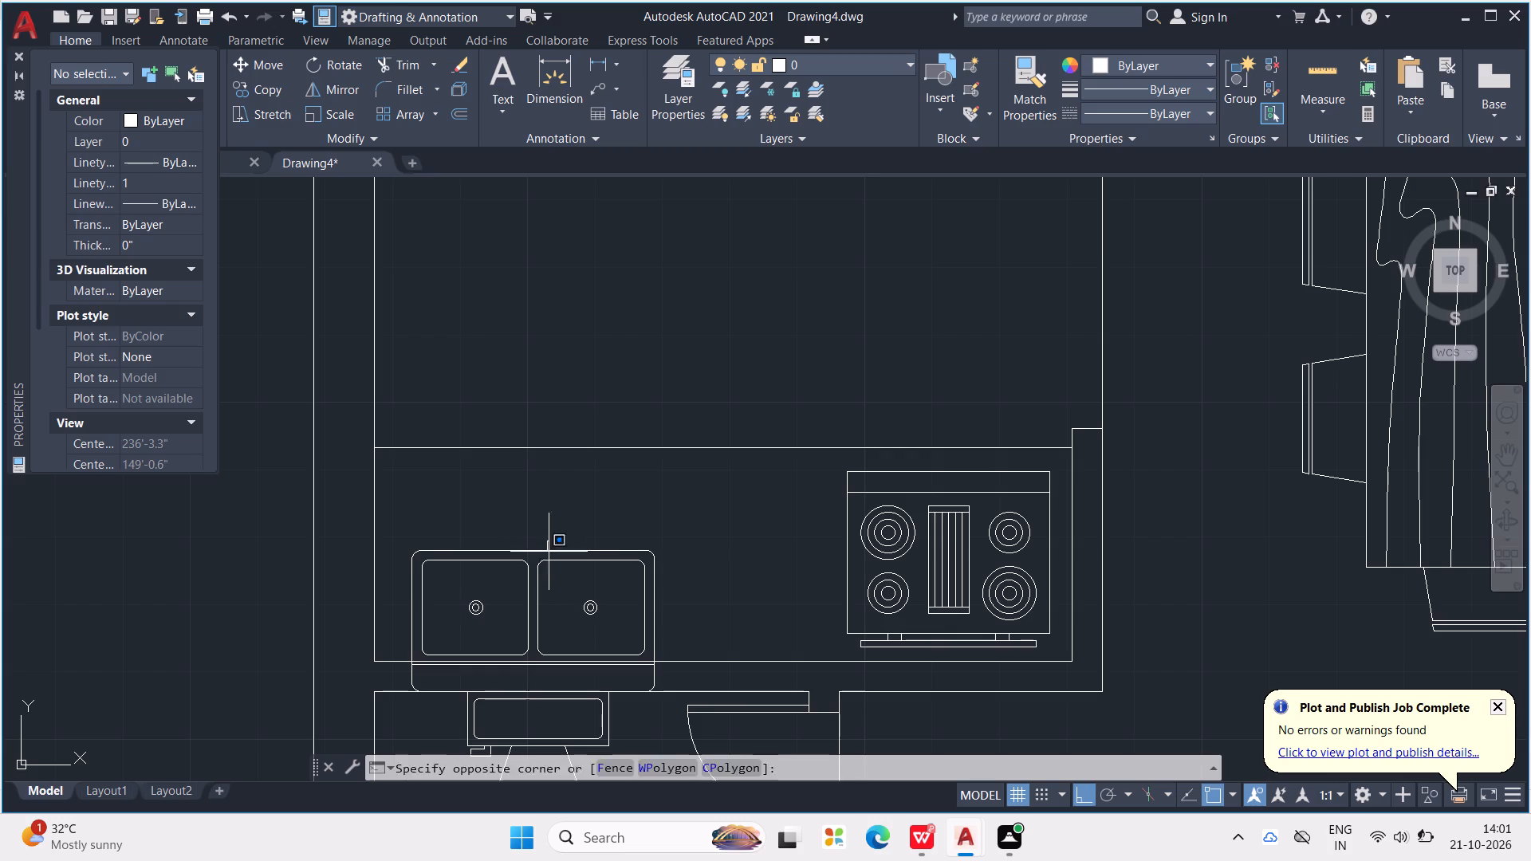
pyautogui.moveTo(549, 557); pyautogui.dragTo(552, 569)
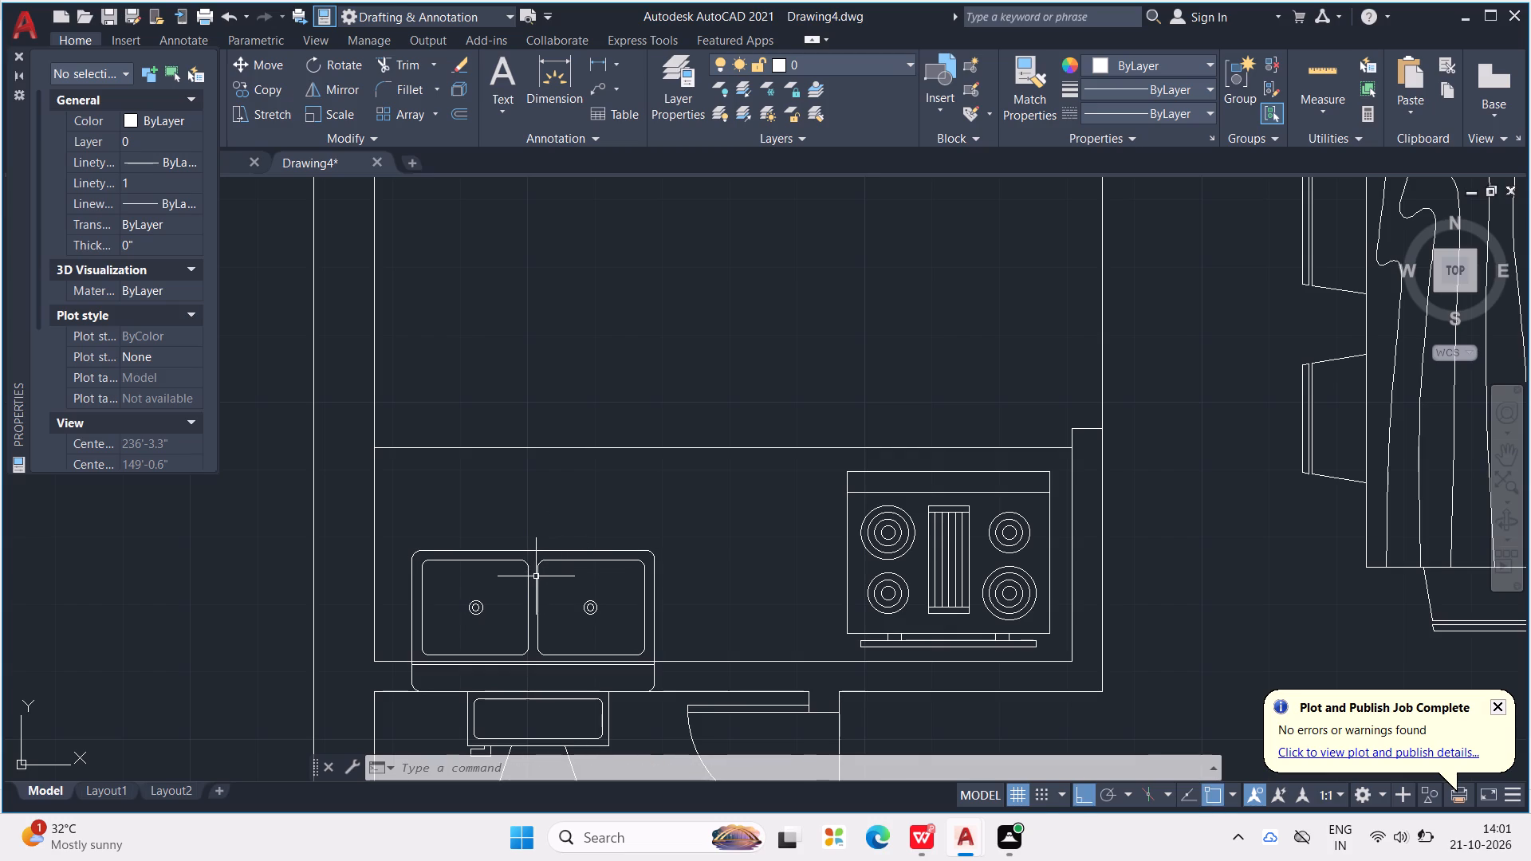
pyautogui.click(537, 575)
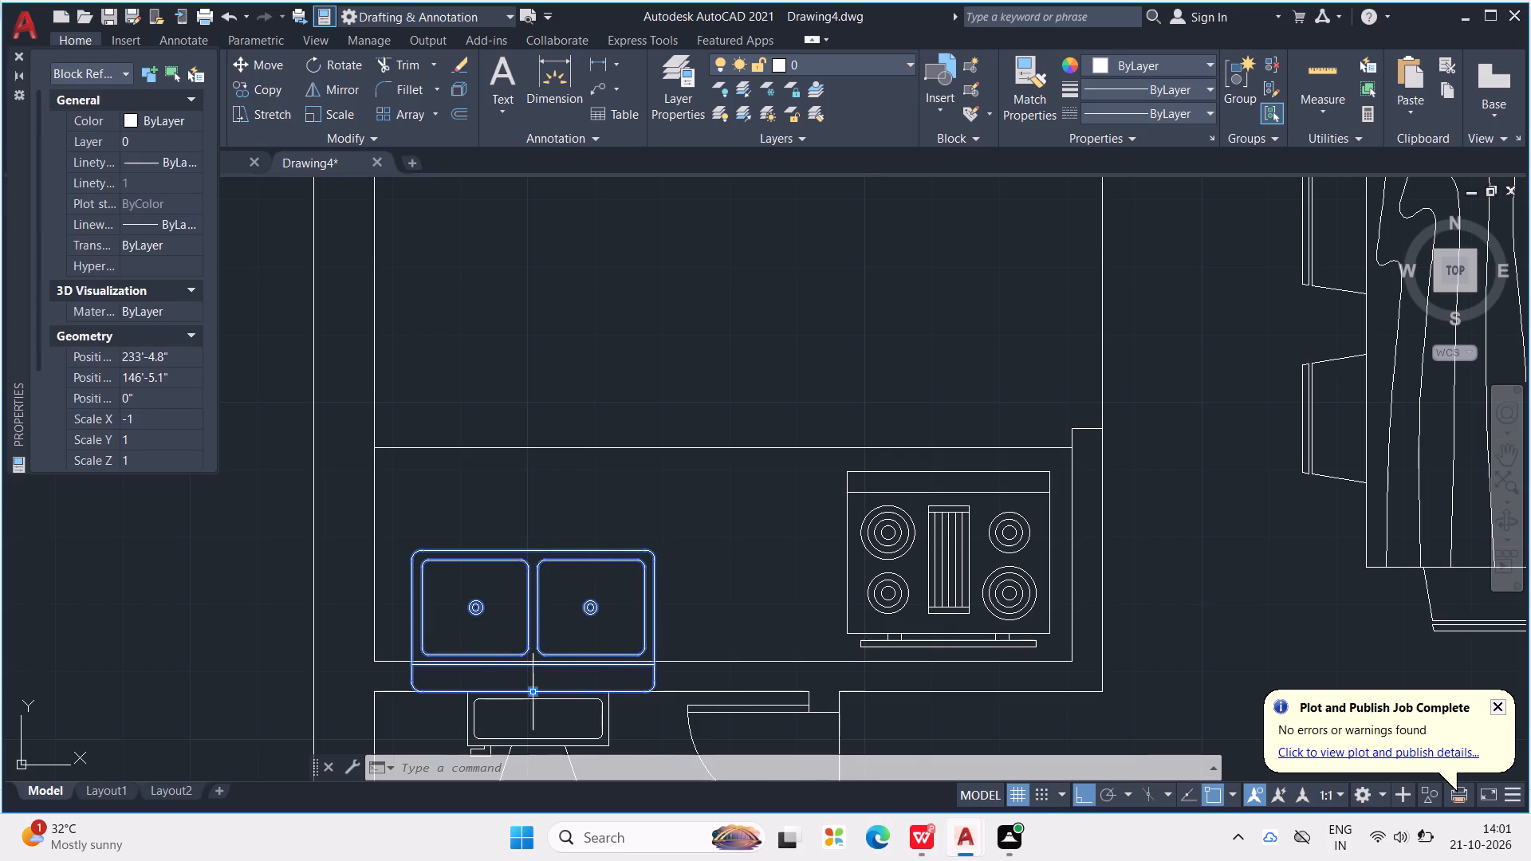
pyautogui.moveTo(532, 693); pyautogui.dragTo(525, 657)
pyautogui.click(525, 657)
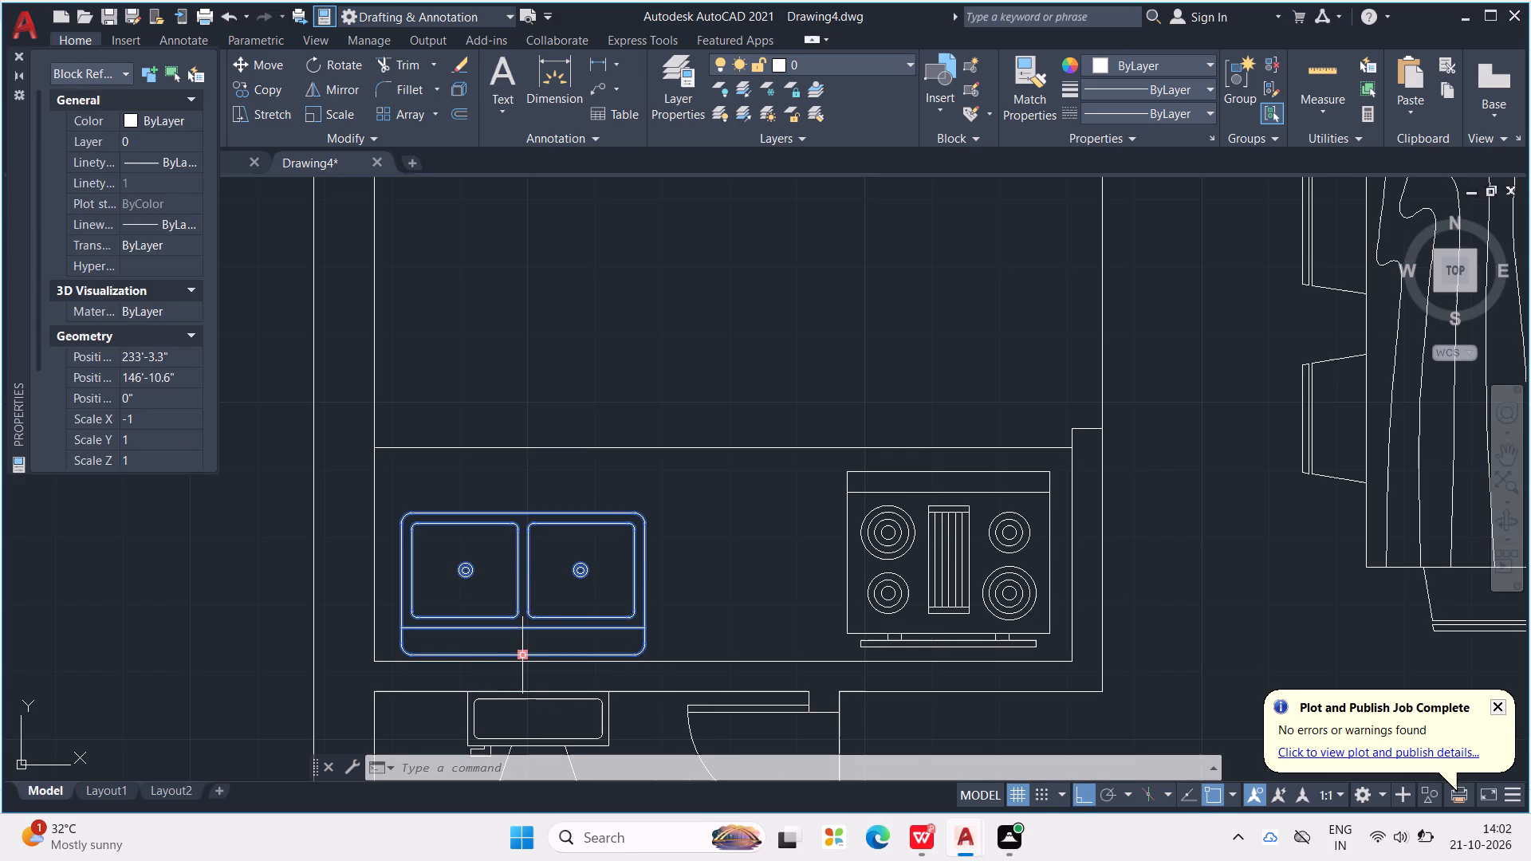
pyautogui.click(525, 657)
pyautogui.click(525, 662)
pyautogui.scroll(-1, 607, 592)
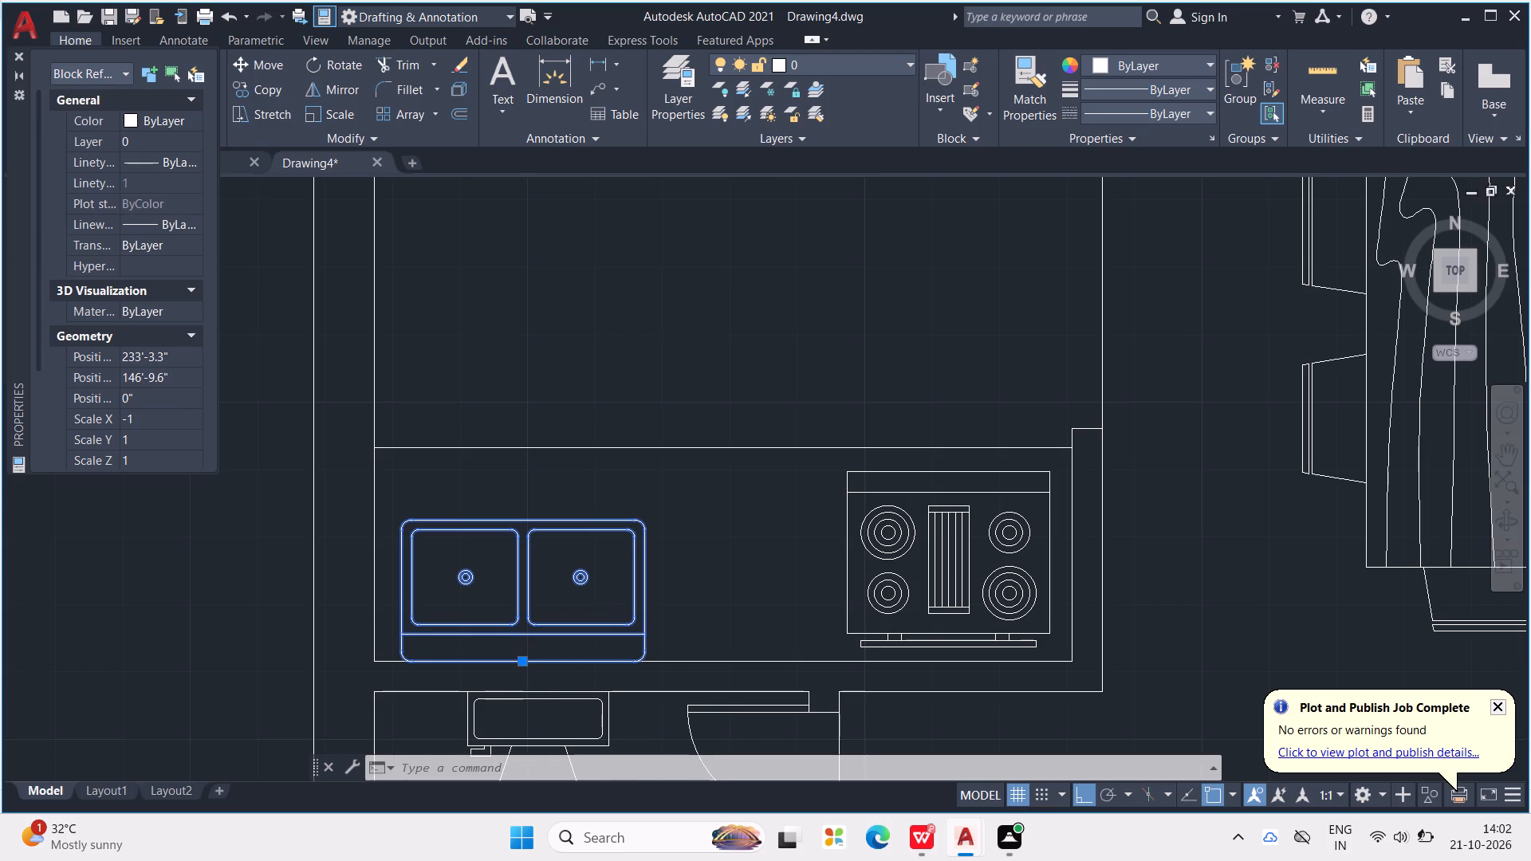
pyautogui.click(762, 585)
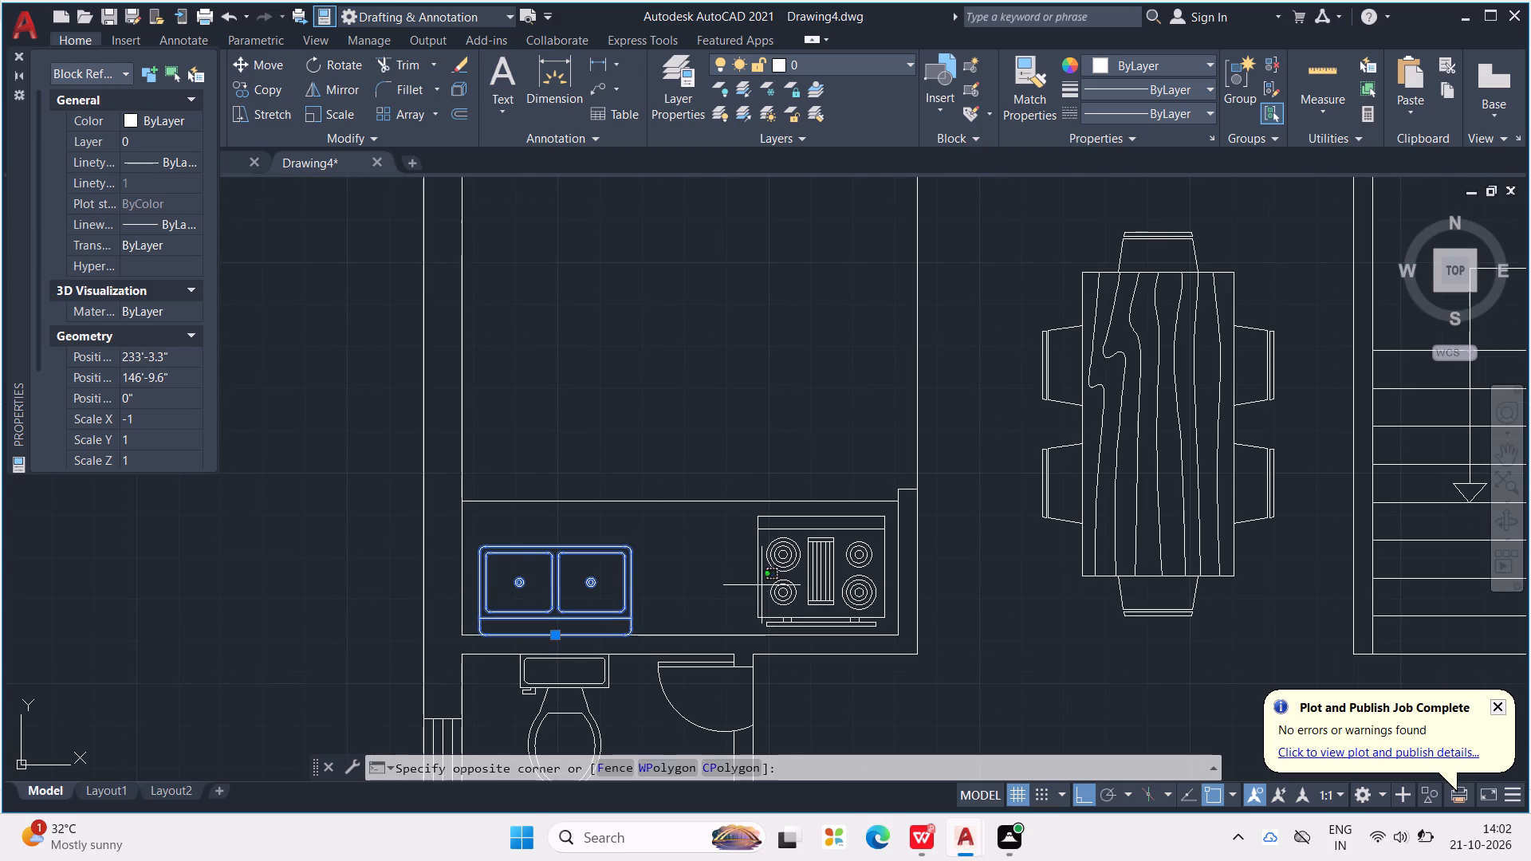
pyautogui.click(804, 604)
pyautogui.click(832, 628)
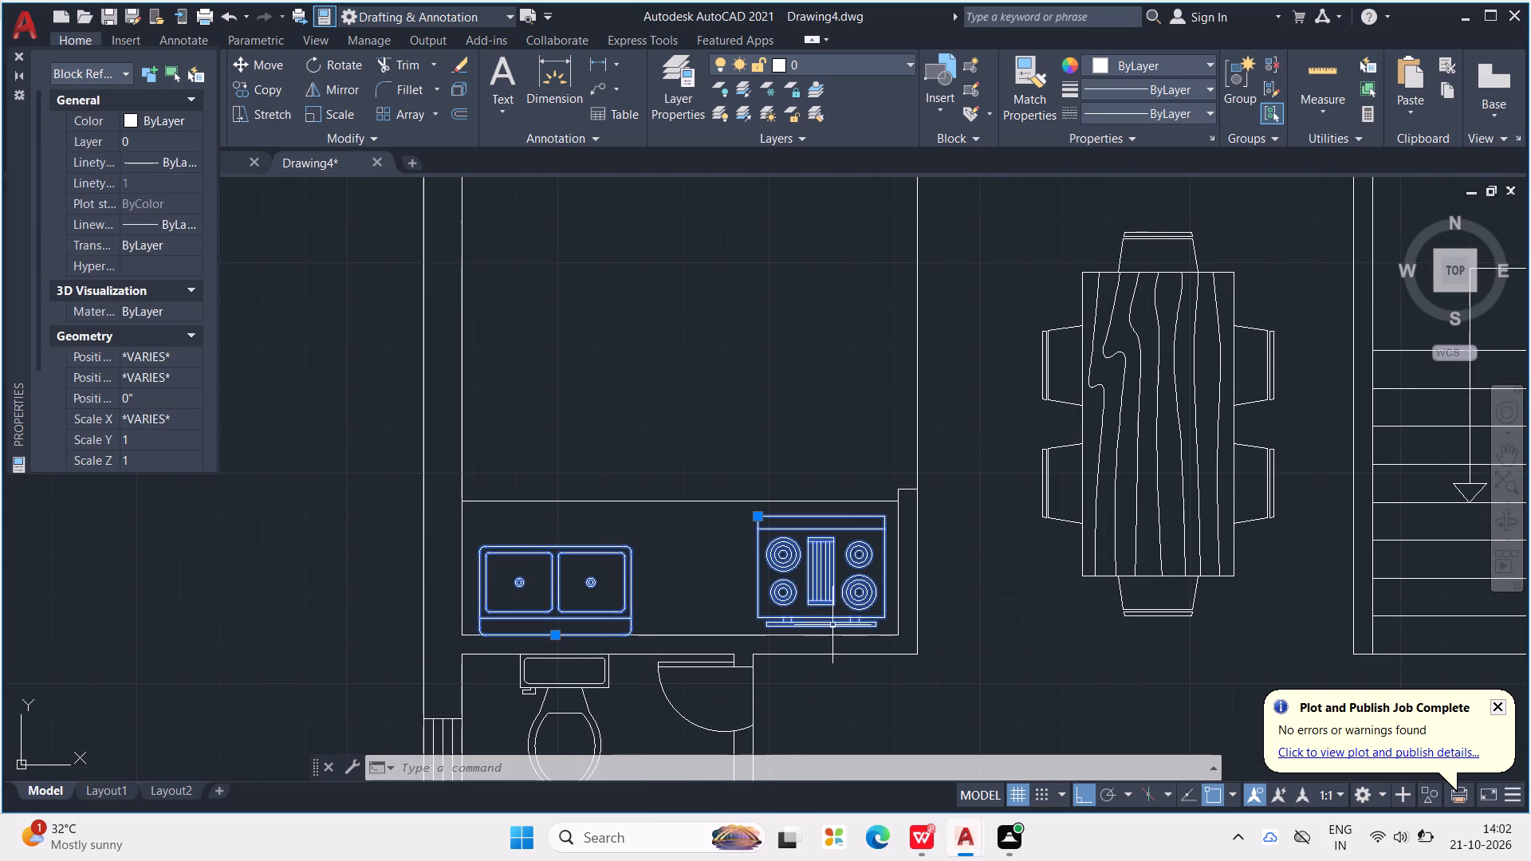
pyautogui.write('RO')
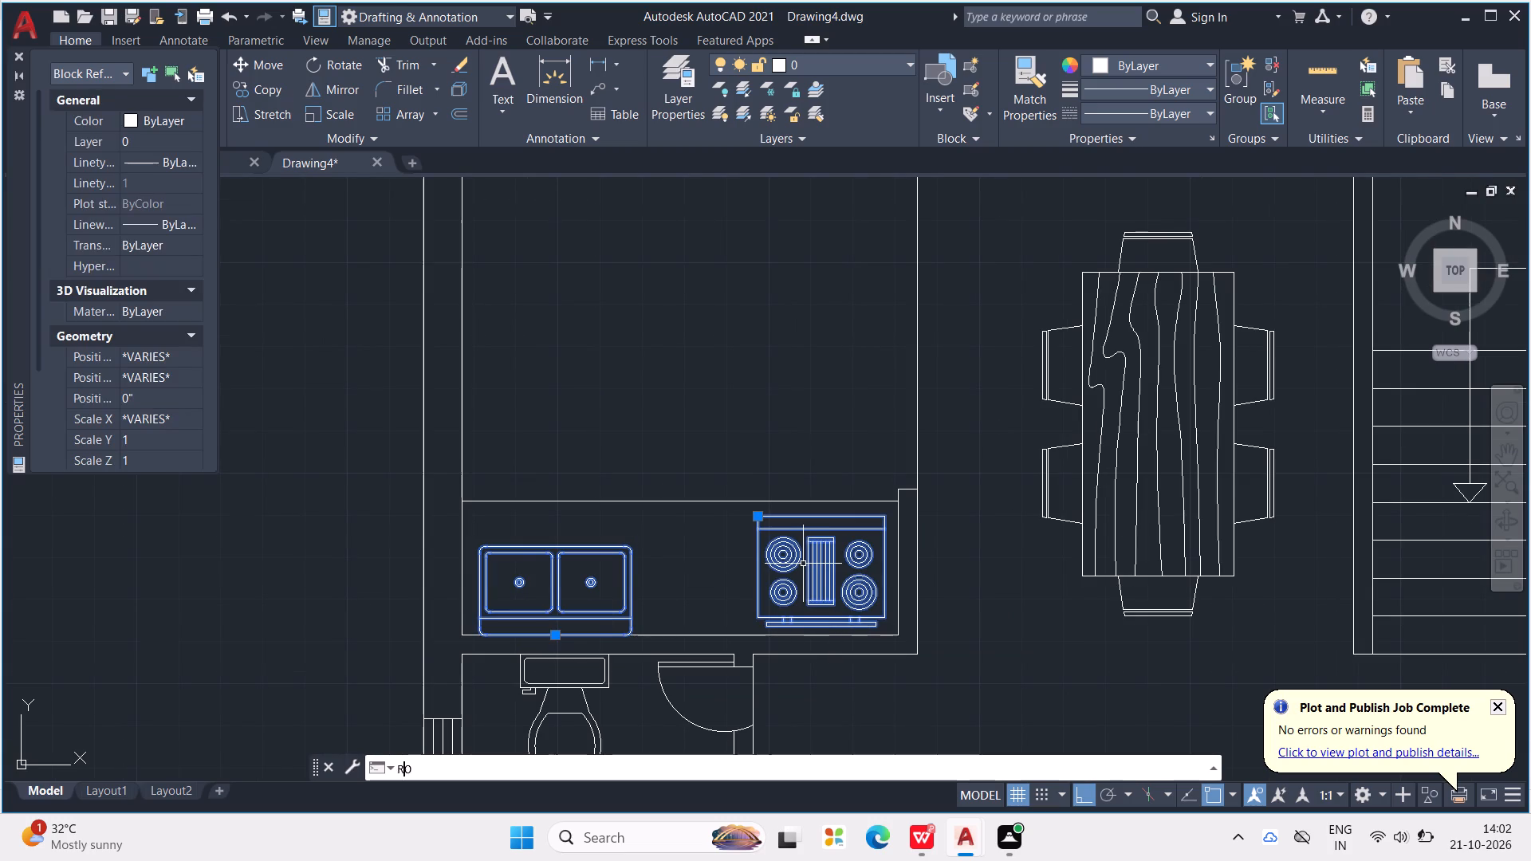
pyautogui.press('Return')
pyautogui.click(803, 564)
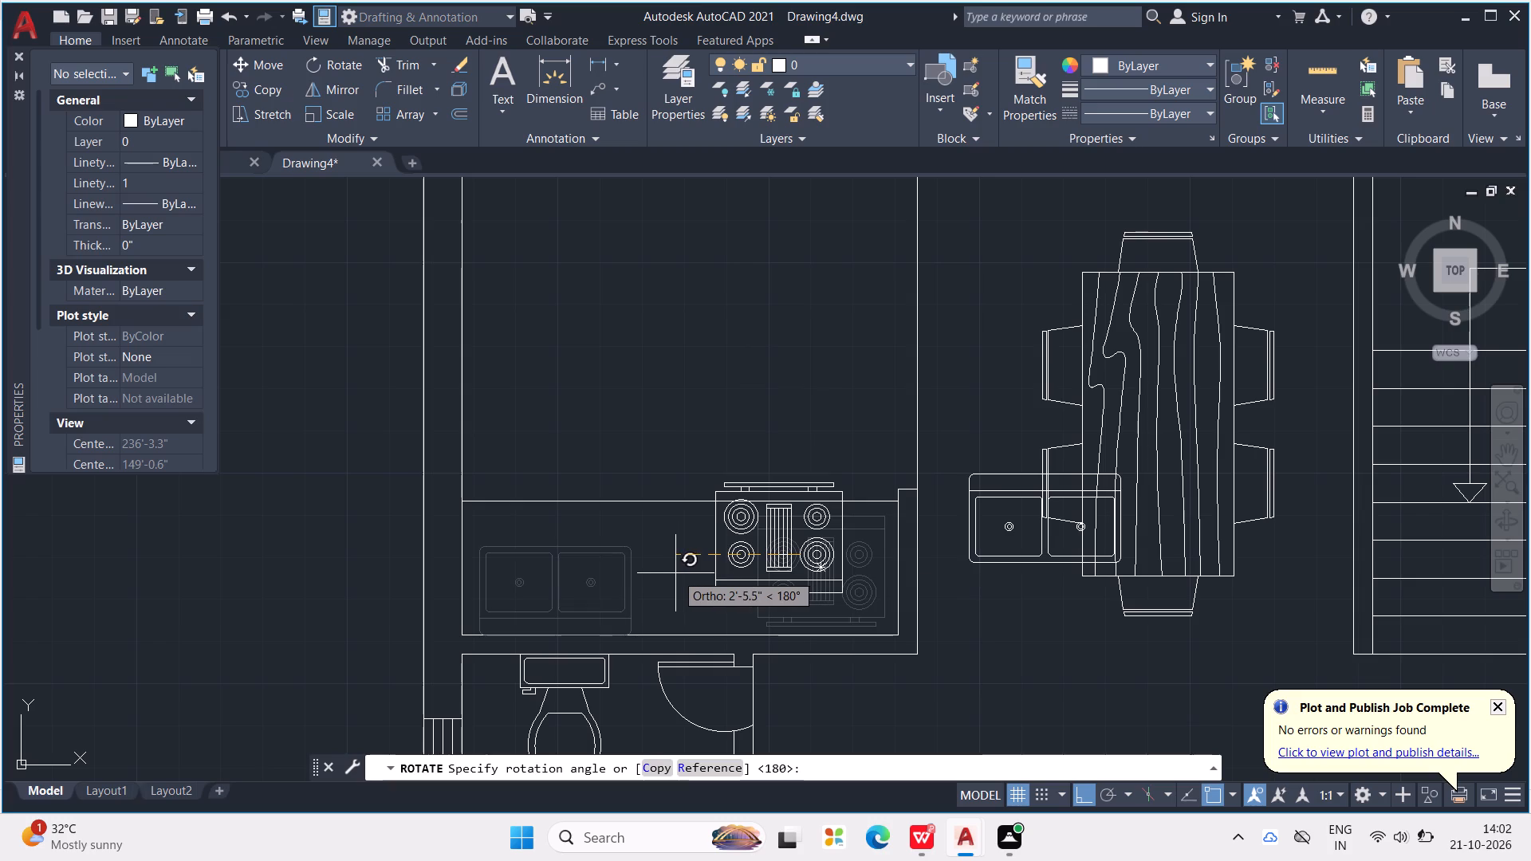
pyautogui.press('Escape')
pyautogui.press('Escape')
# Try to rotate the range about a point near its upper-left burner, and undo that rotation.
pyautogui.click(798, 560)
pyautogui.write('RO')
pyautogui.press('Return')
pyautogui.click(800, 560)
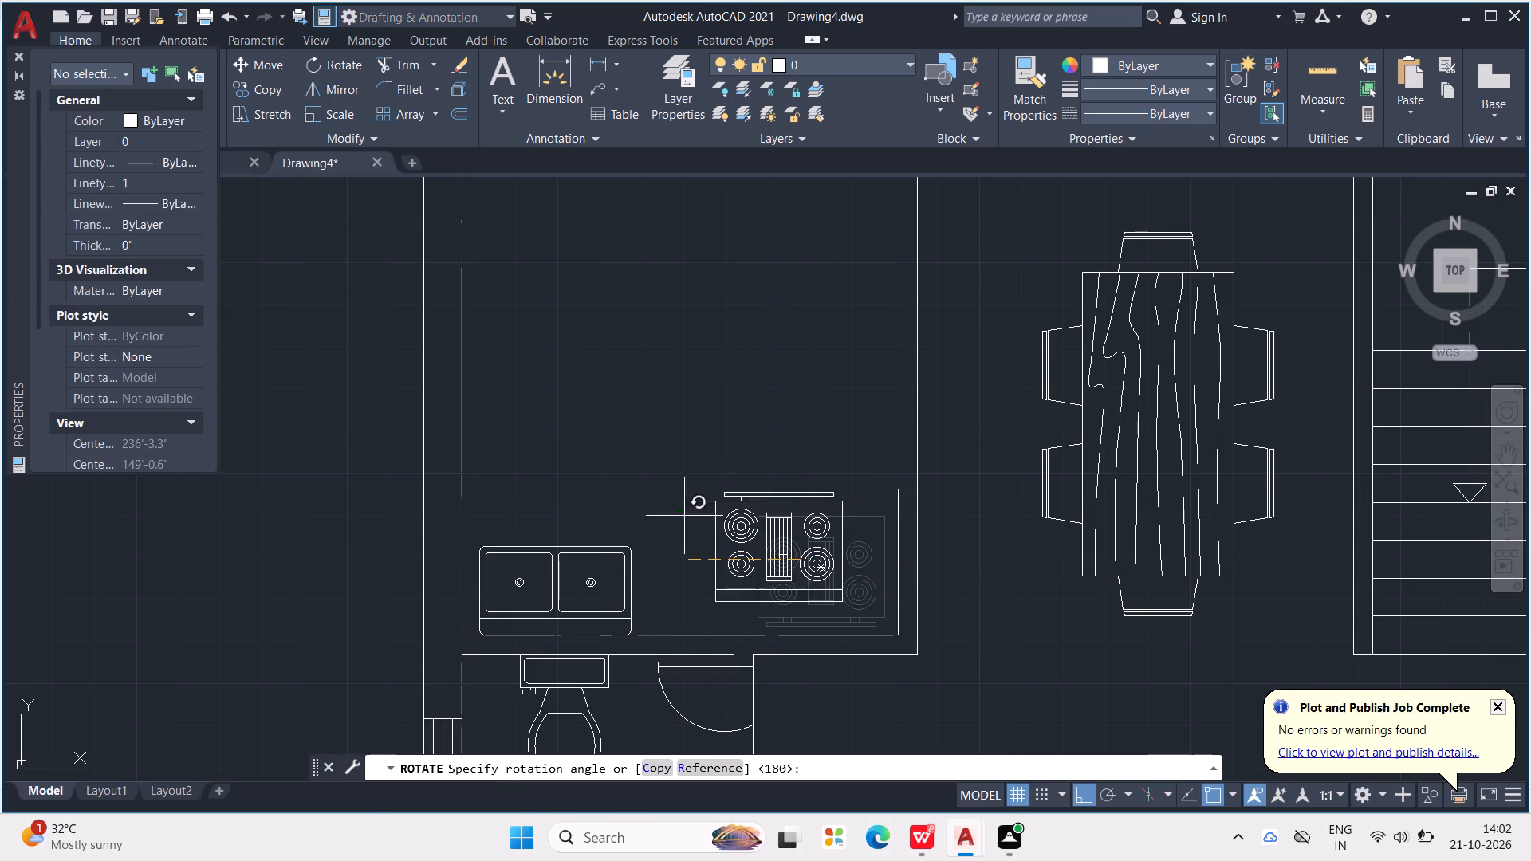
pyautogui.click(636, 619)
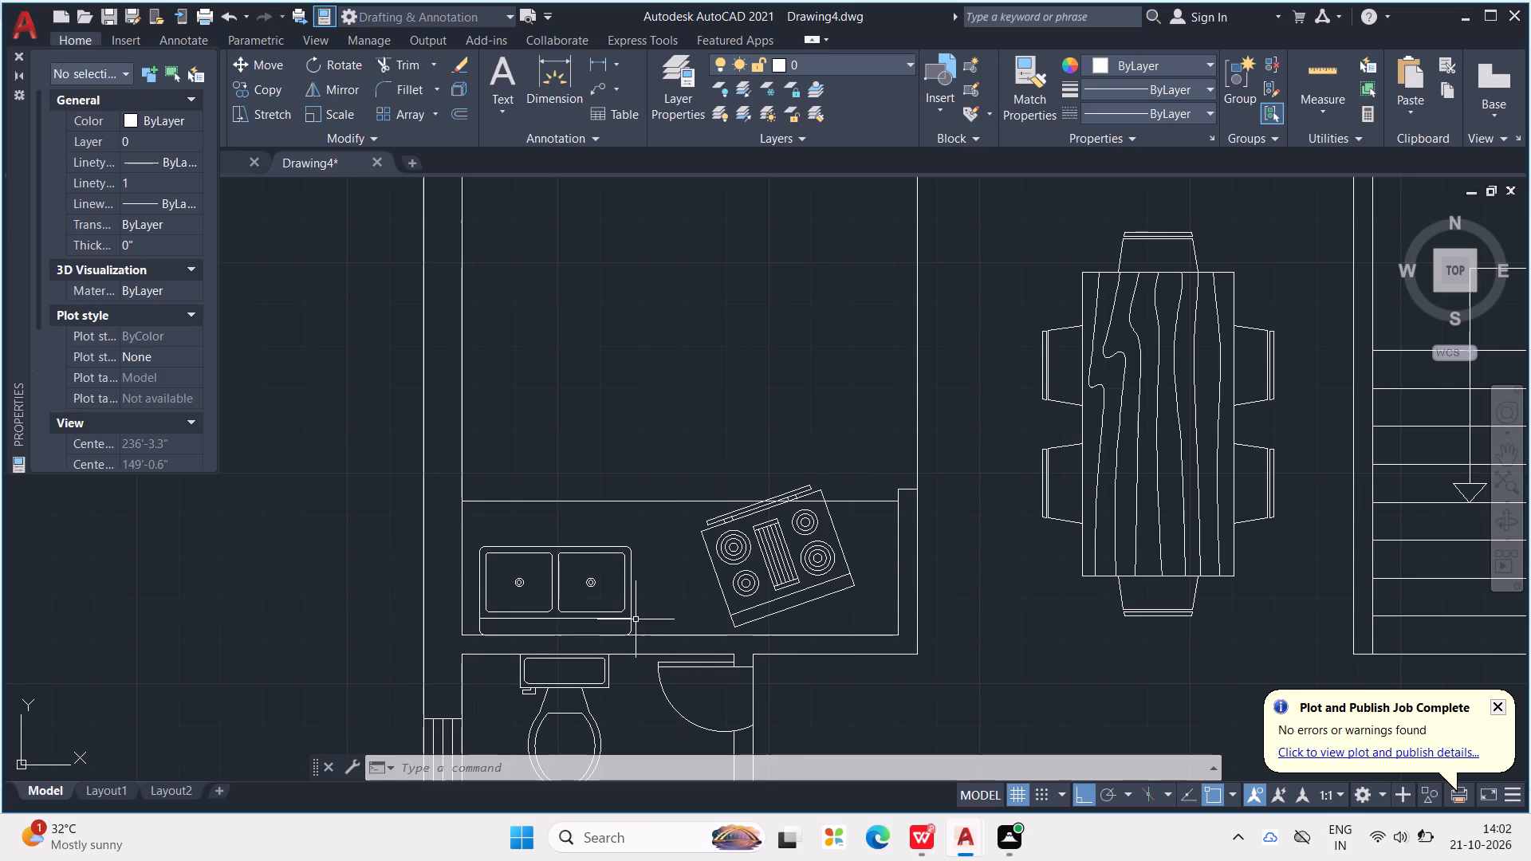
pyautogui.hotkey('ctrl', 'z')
# Rotate the range block 180 degrees about its upper-left burner so its back faces the counter's lower wall.
pyautogui.click(786, 556)
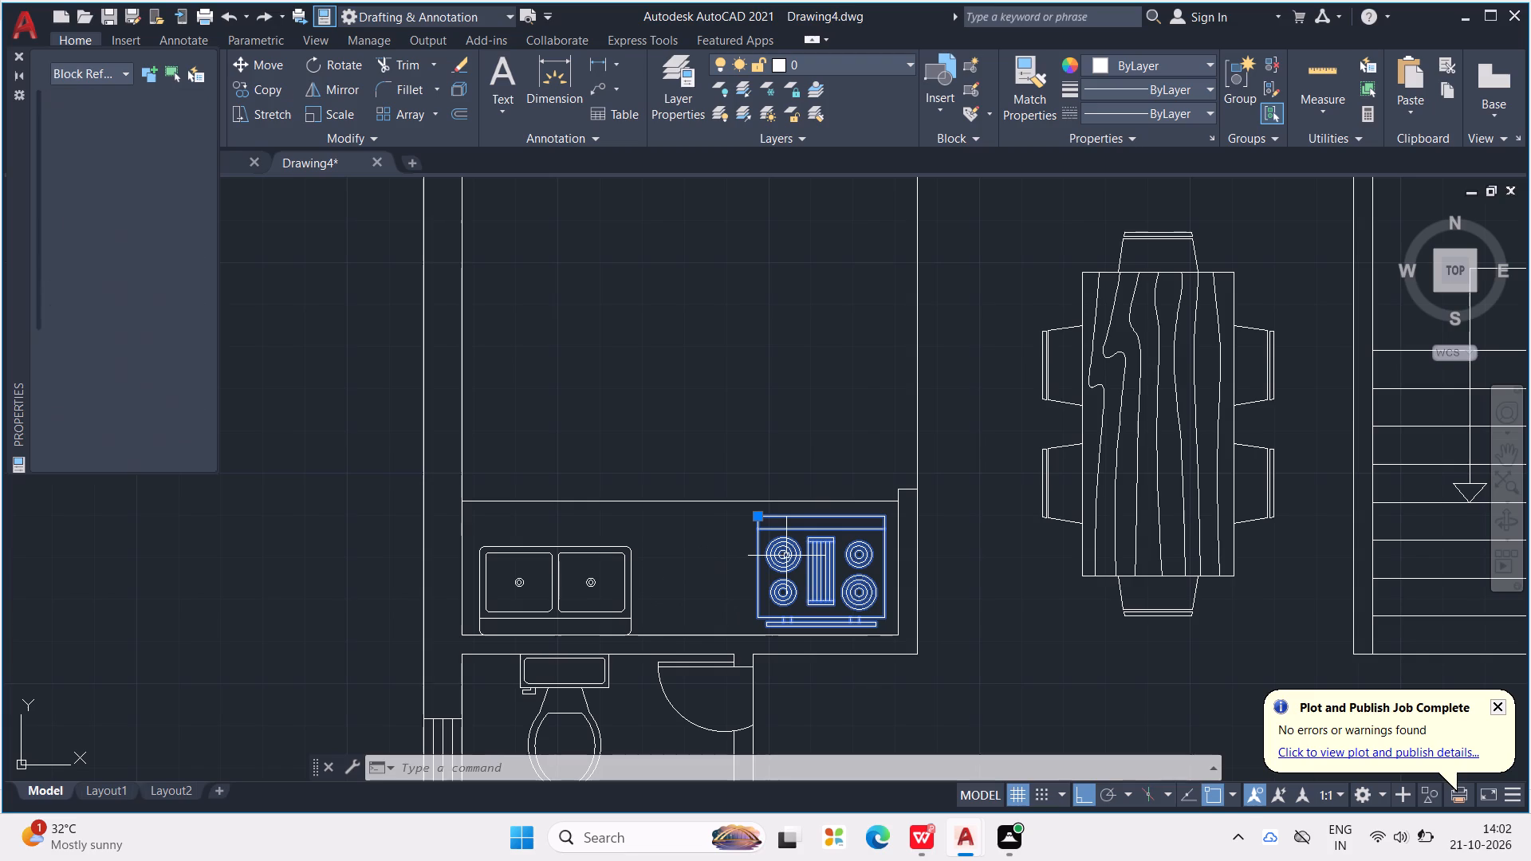
pyautogui.press('e')
pyautogui.press('Escape')
pyautogui.write('RO')
pyautogui.press('Return')
pyautogui.click(788, 556)
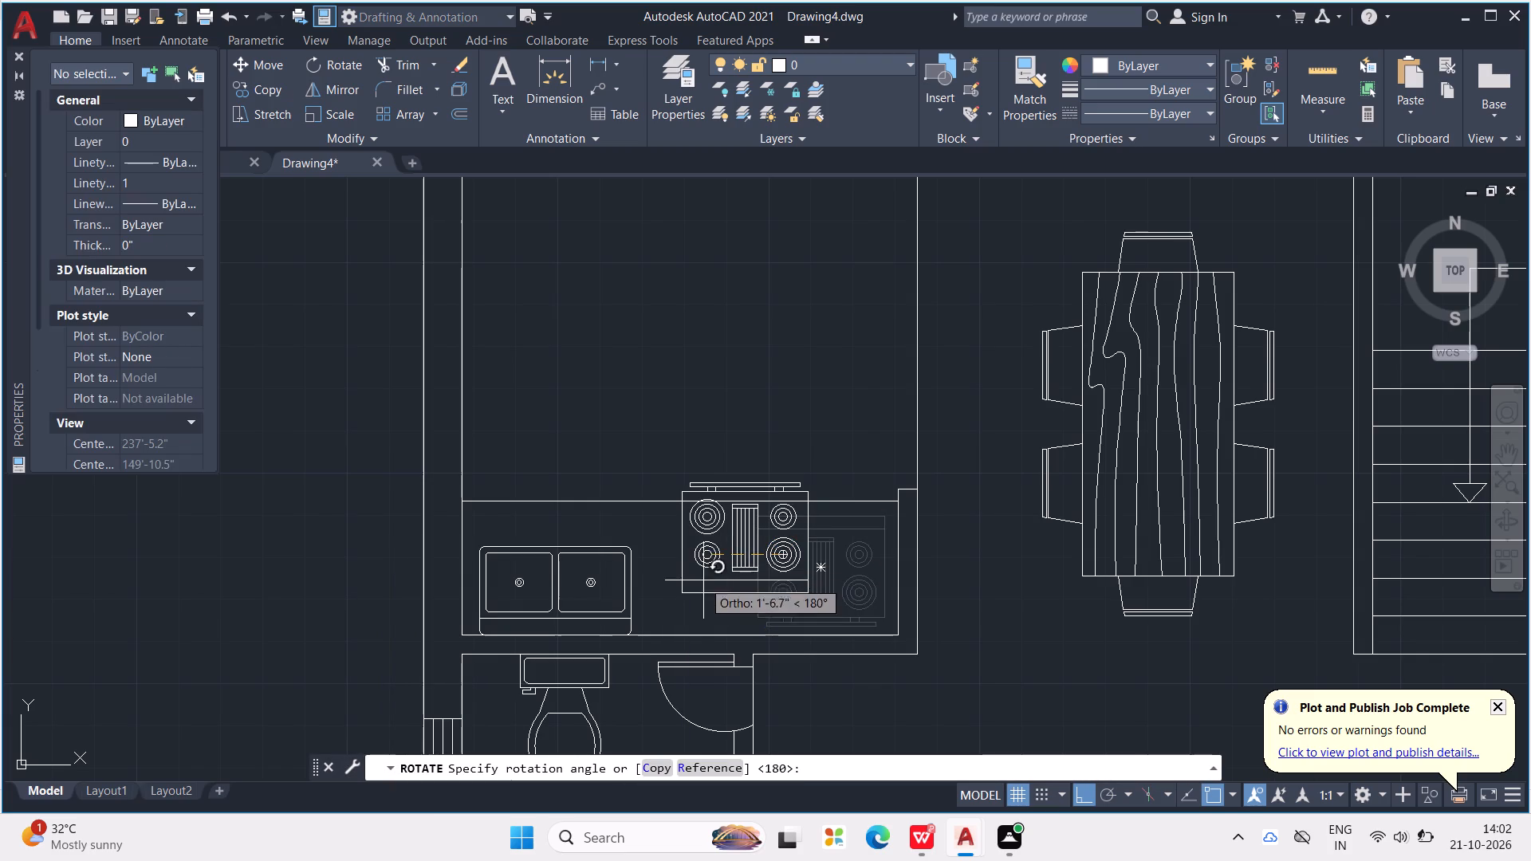
pyautogui.click(208, 540)
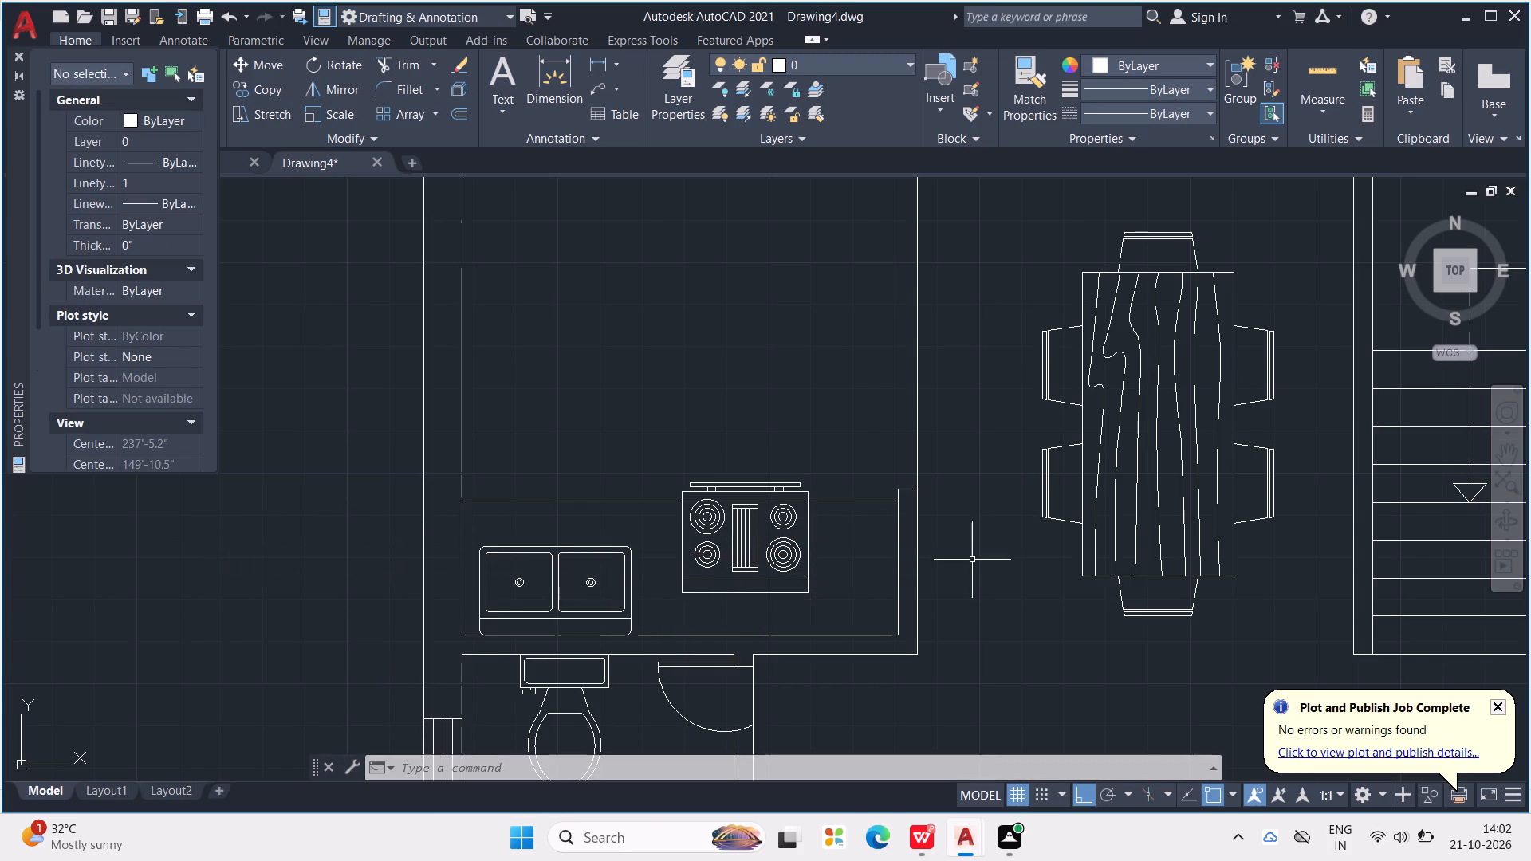
# Move the rotated range down and right so its back sits near the lower wall at the counter's right end.
pyautogui.click(773, 593)
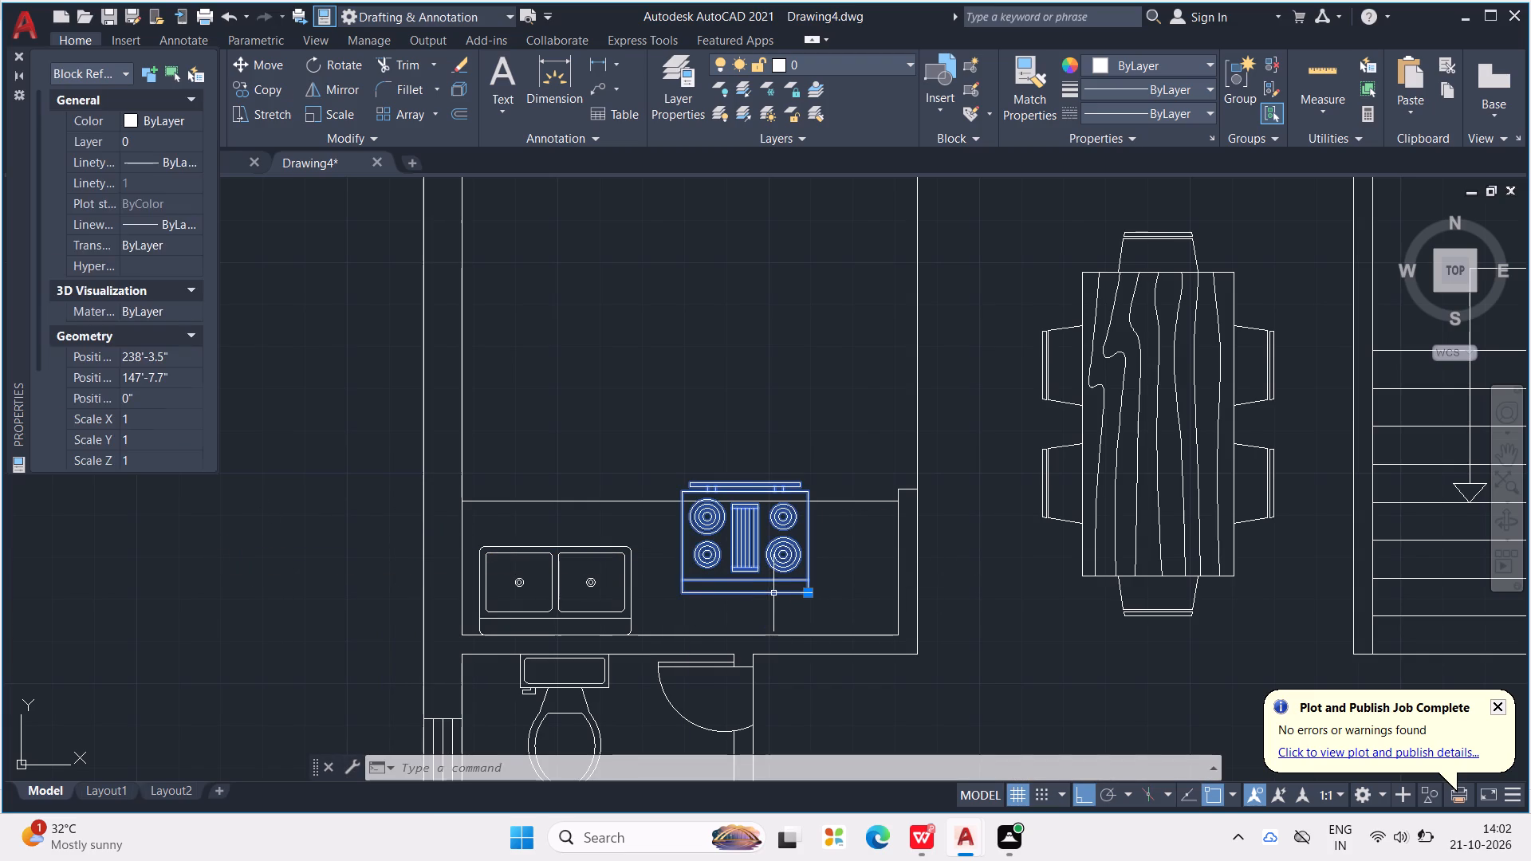
pyautogui.moveTo(735, 517); pyautogui.dragTo(828, 560)
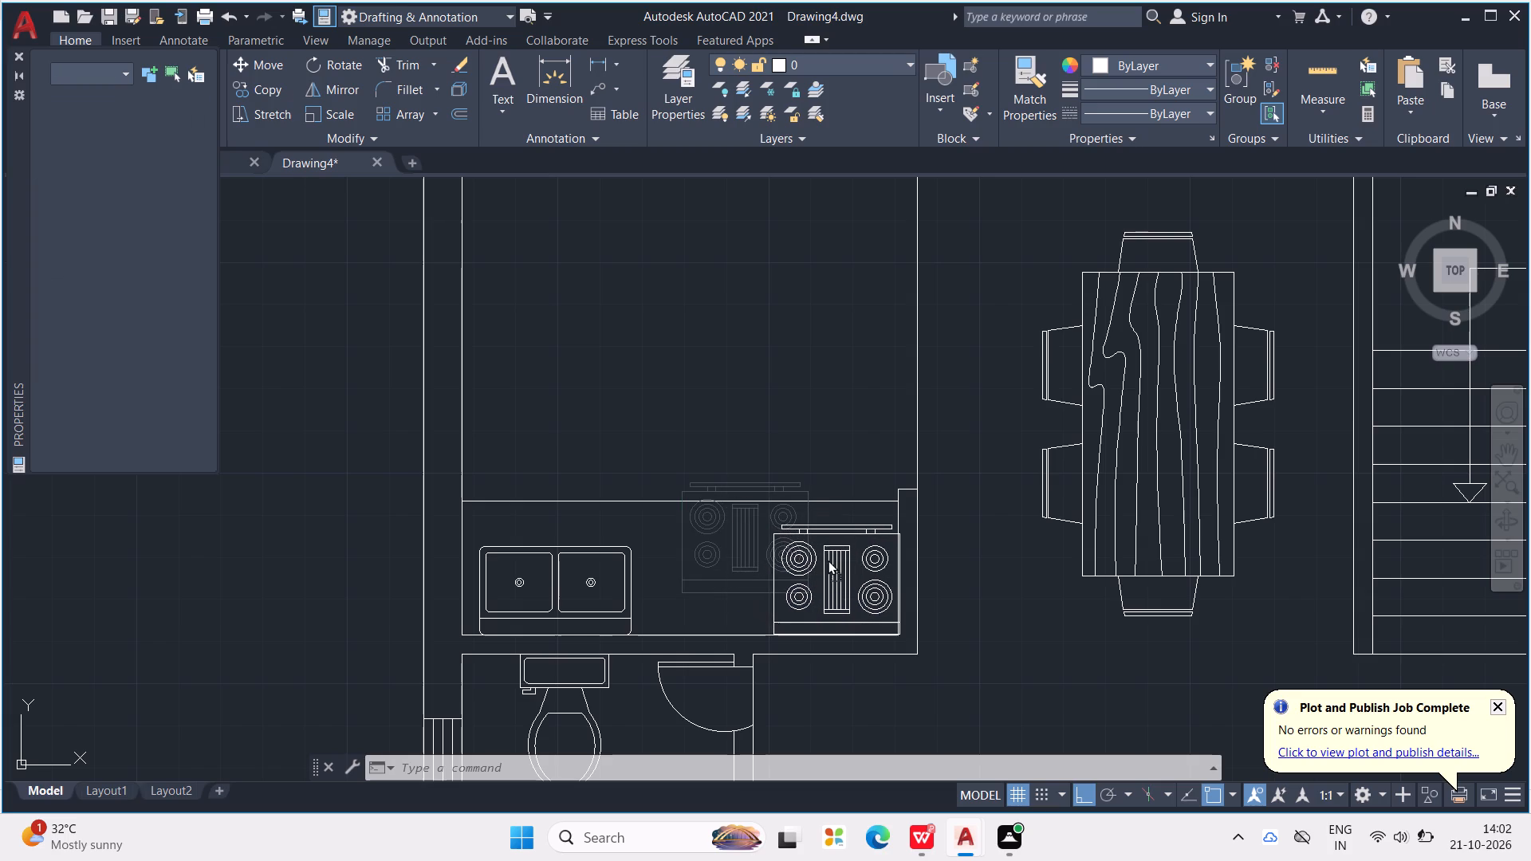
pyautogui.moveTo(828, 560); pyautogui.dragTo(803, 557)
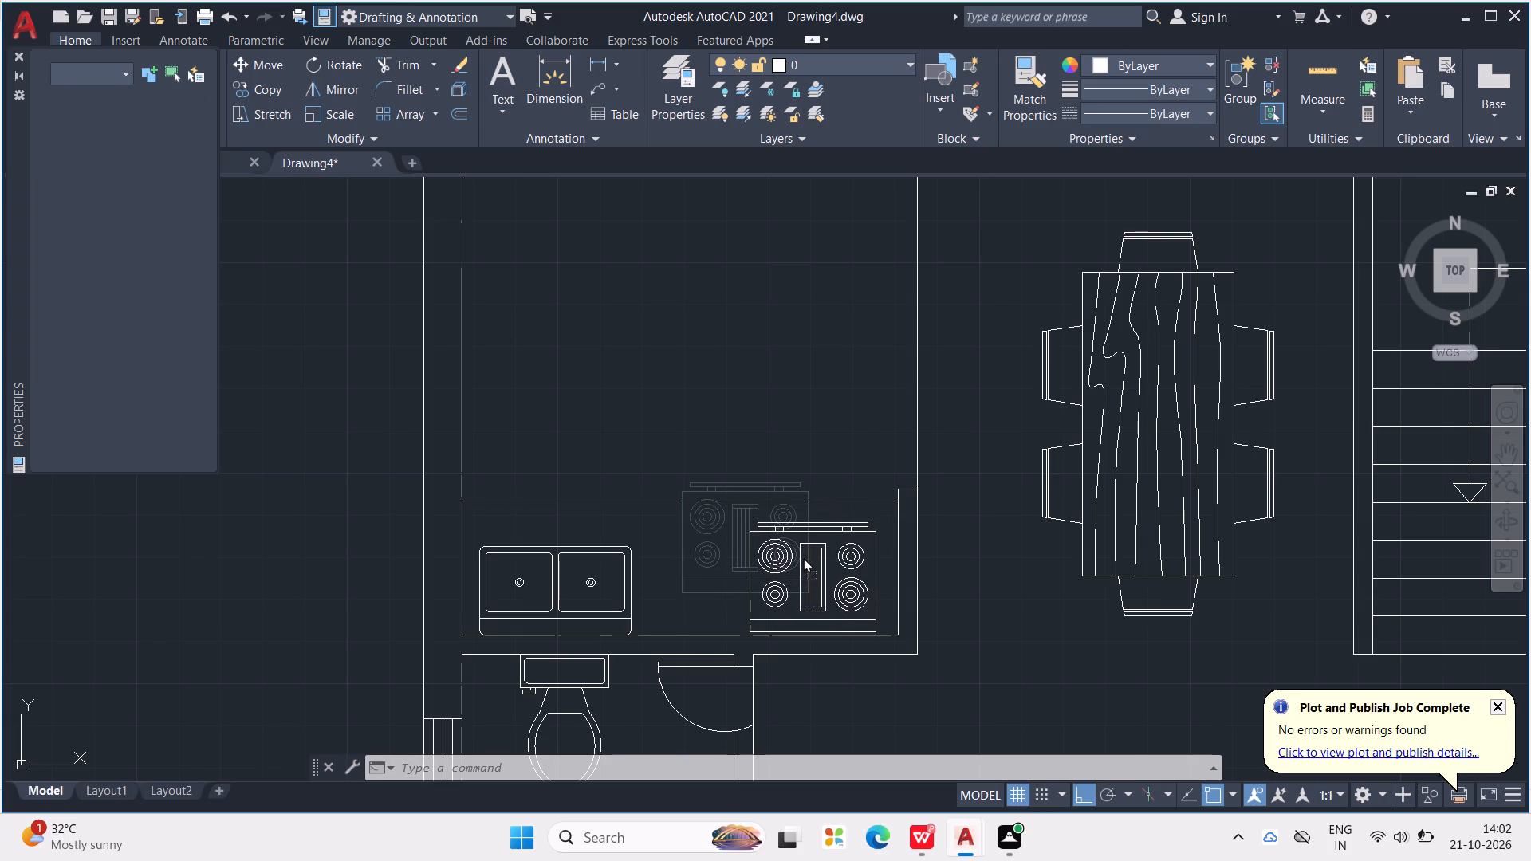
pyautogui.moveTo(803, 557); pyautogui.dragTo(803, 560)
# Add a 9" high multiline text label in the kitchen's upper area reading KITCHEN, with 9'X9'6" on a second line.
pyautogui.moveTo(790, 525); pyautogui.dragTo(778, 457, button='middle')
pyautogui.scroll(-1, 790, 525)
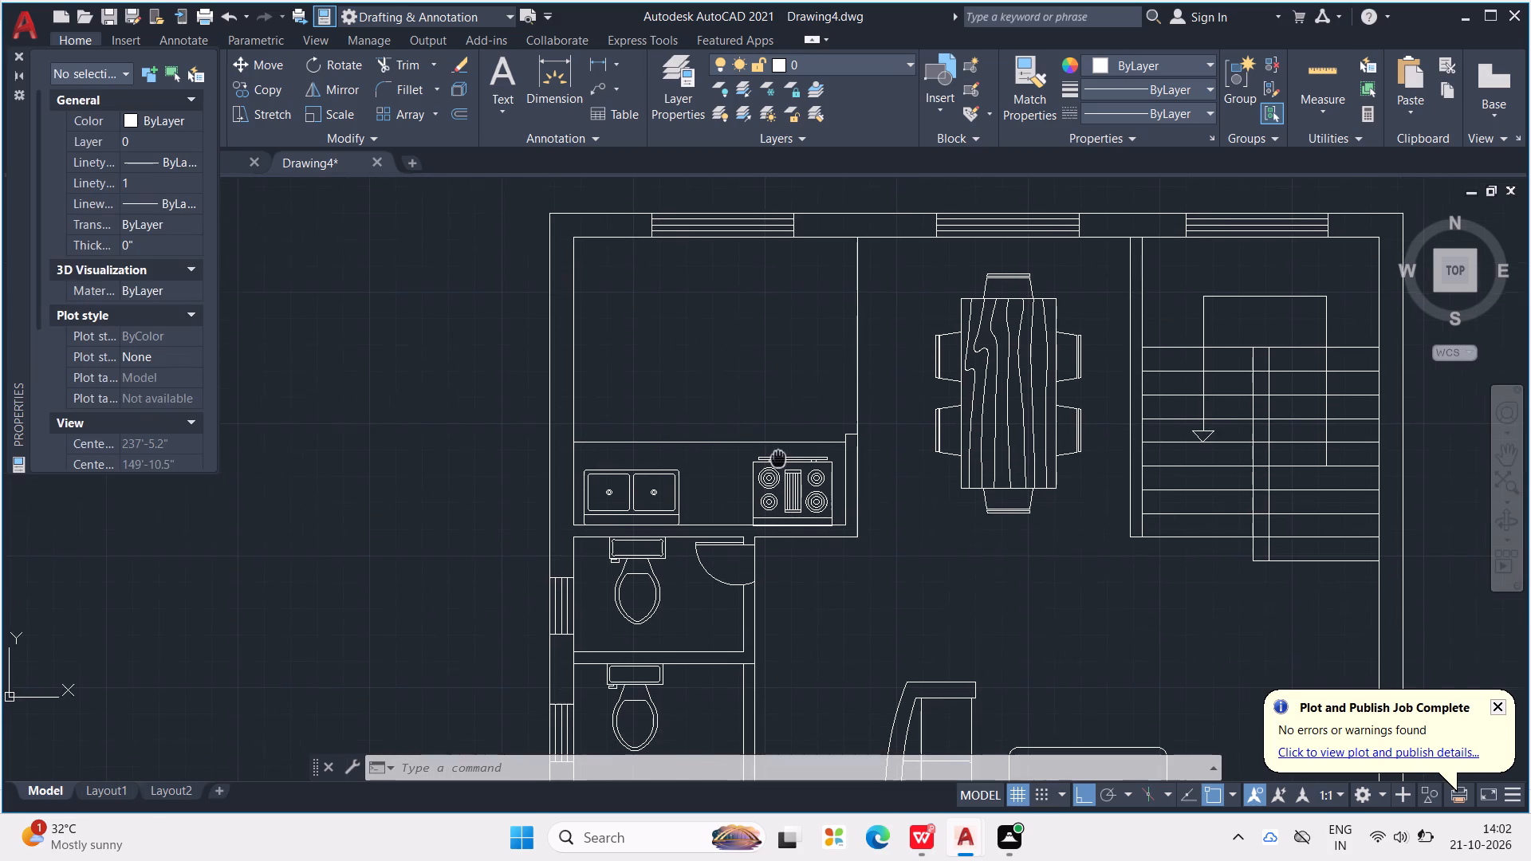
pyautogui.moveTo(778, 457); pyautogui.dragTo(778, 456, button='middle')
pyautogui.press('t')
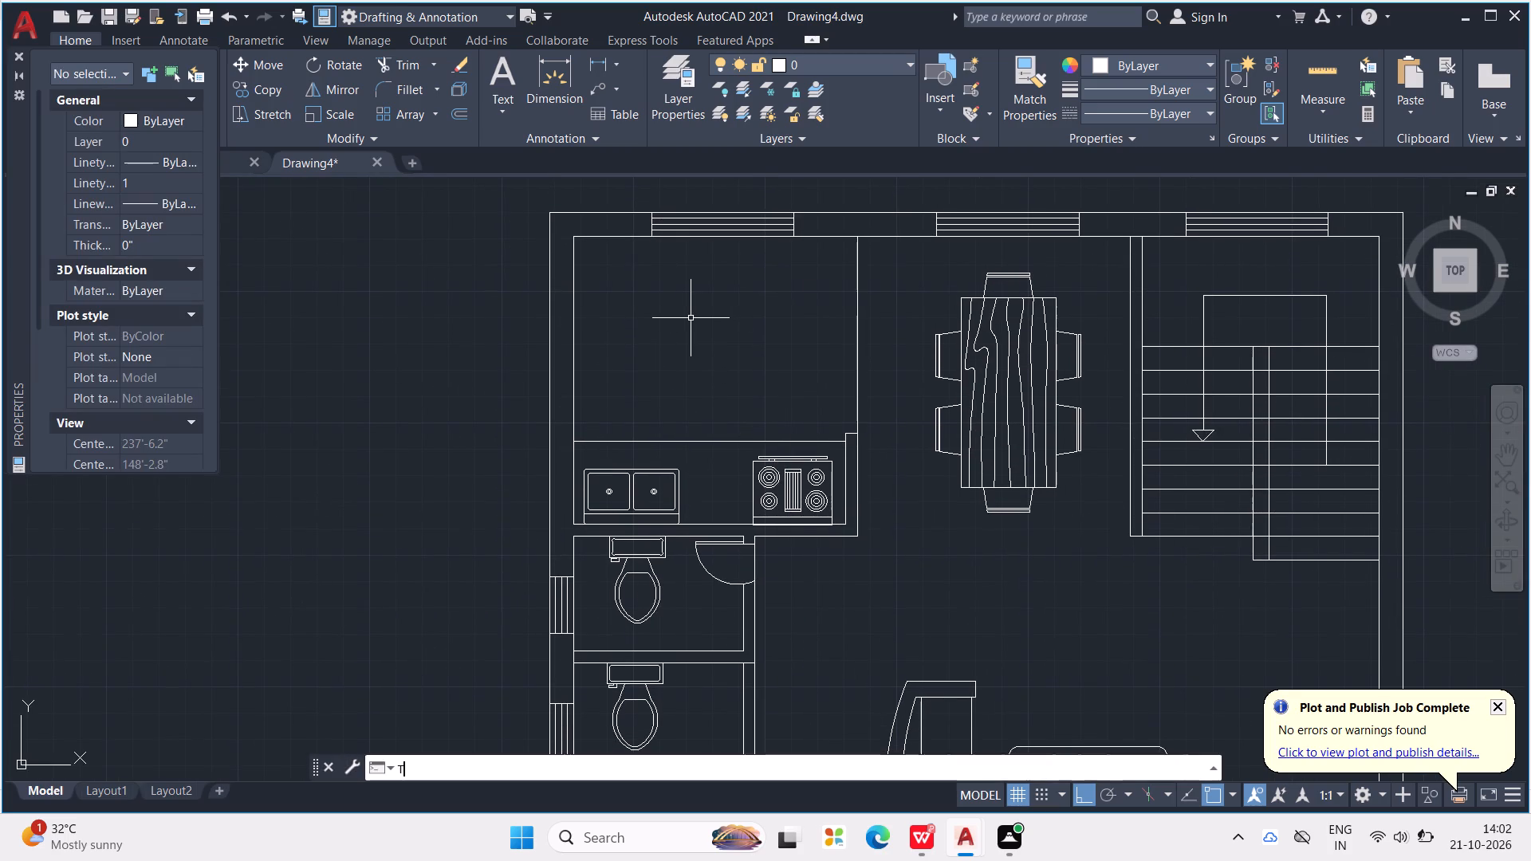
pyautogui.press('Return')
pyautogui.doubleClick(671, 290)
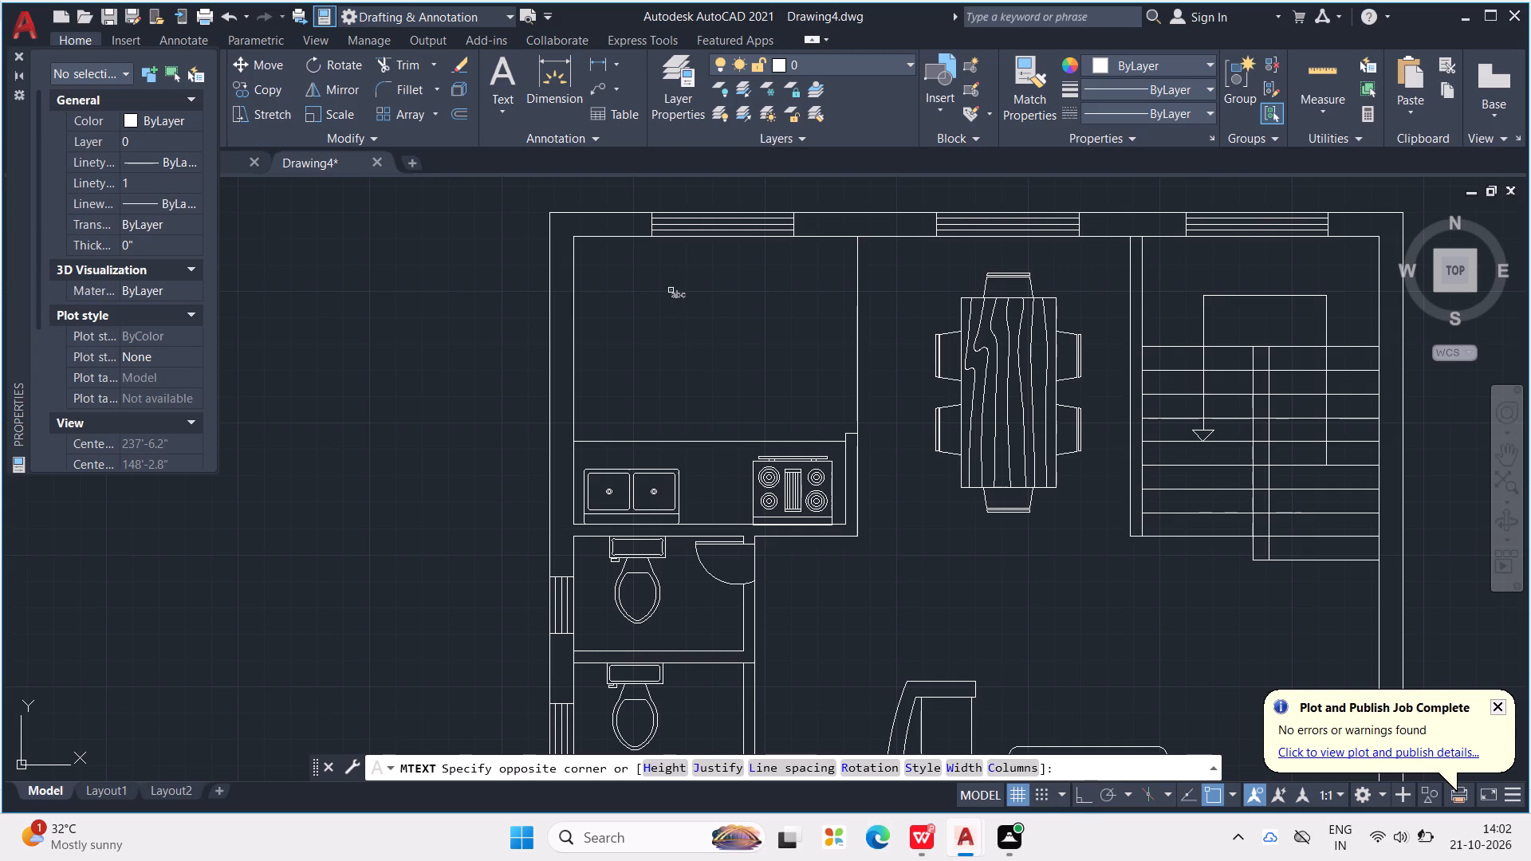
pyautogui.click(671, 290)
pyautogui.scroll(1, 675, 279)
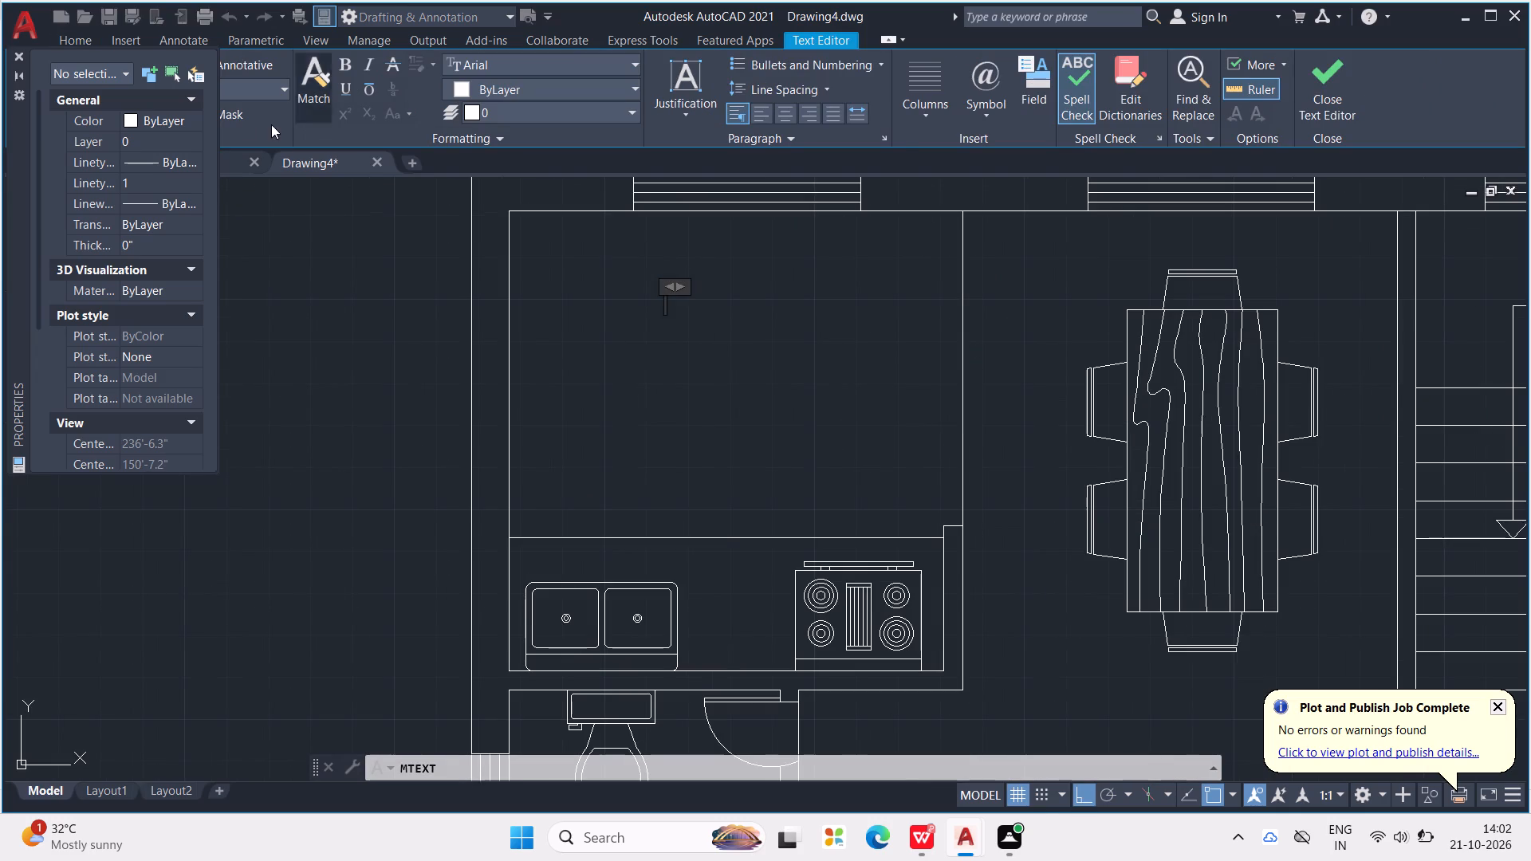
pyautogui.click(19, 50)
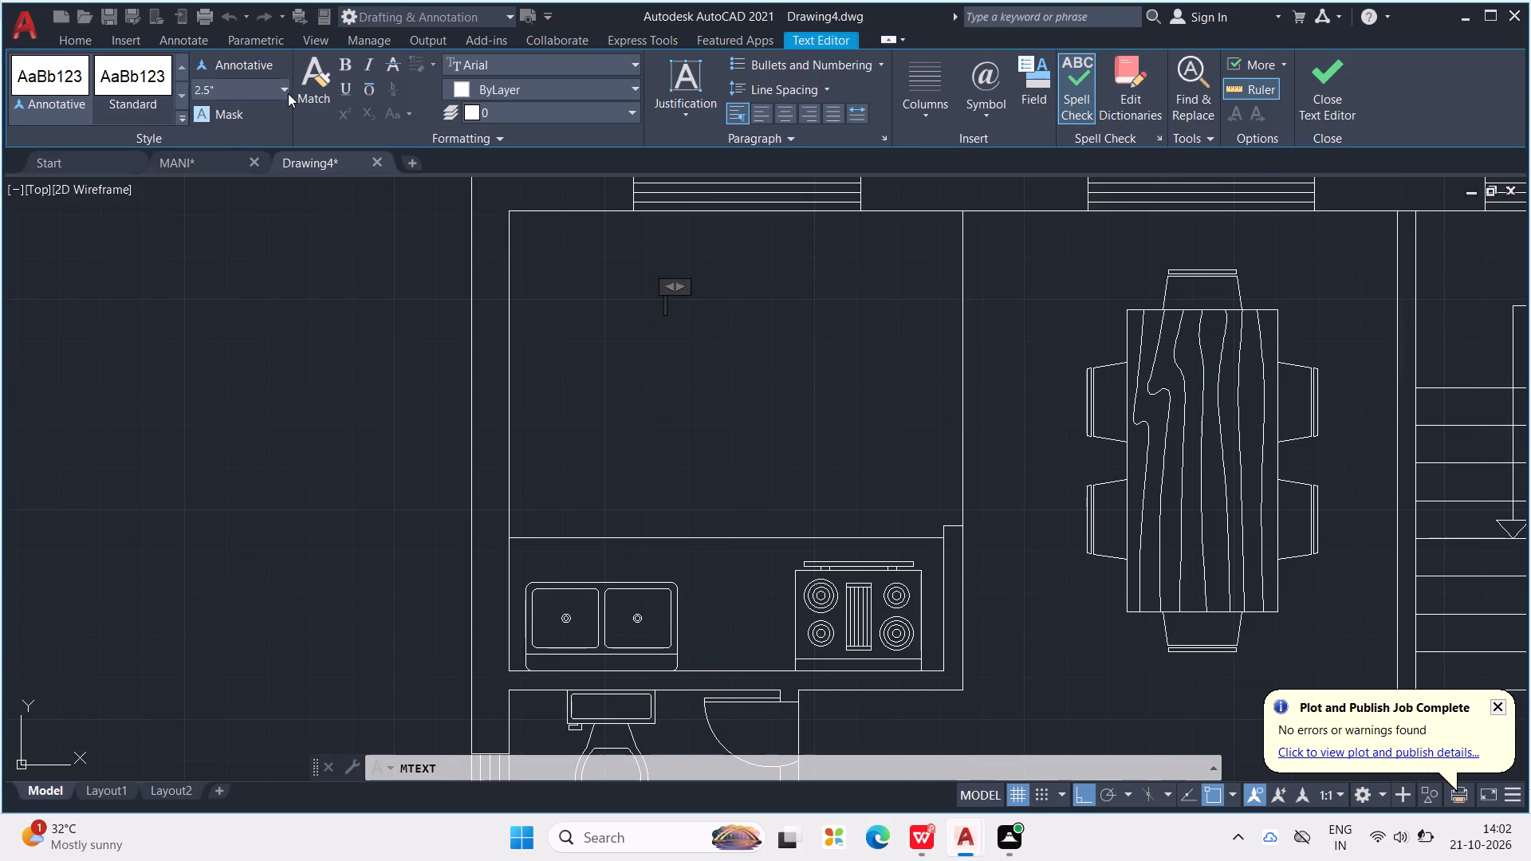
pyautogui.click(283, 84)
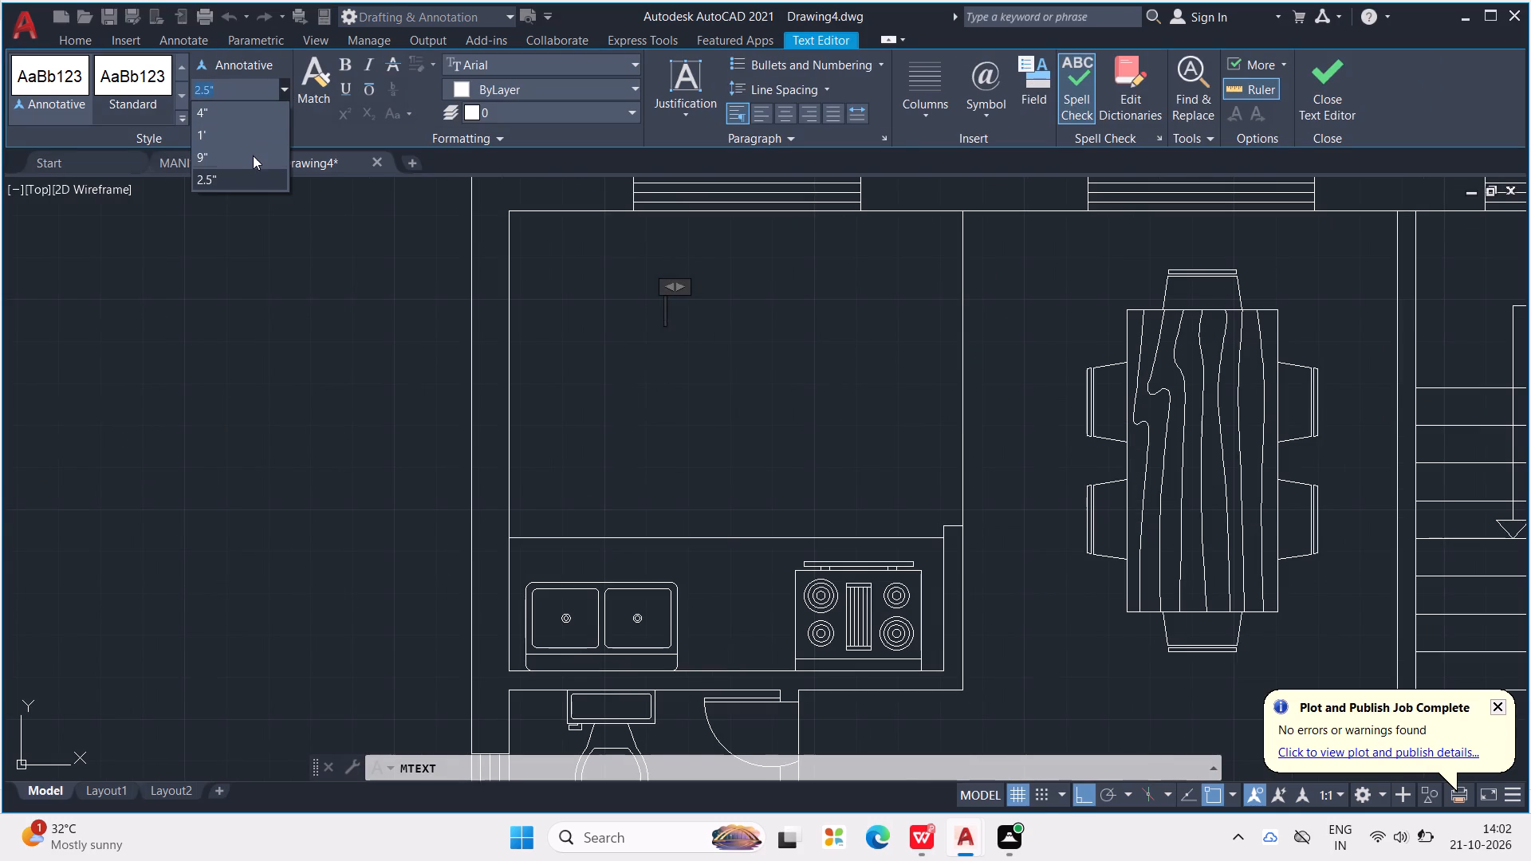
pyautogui.click(253, 155)
pyautogui.write('KI')
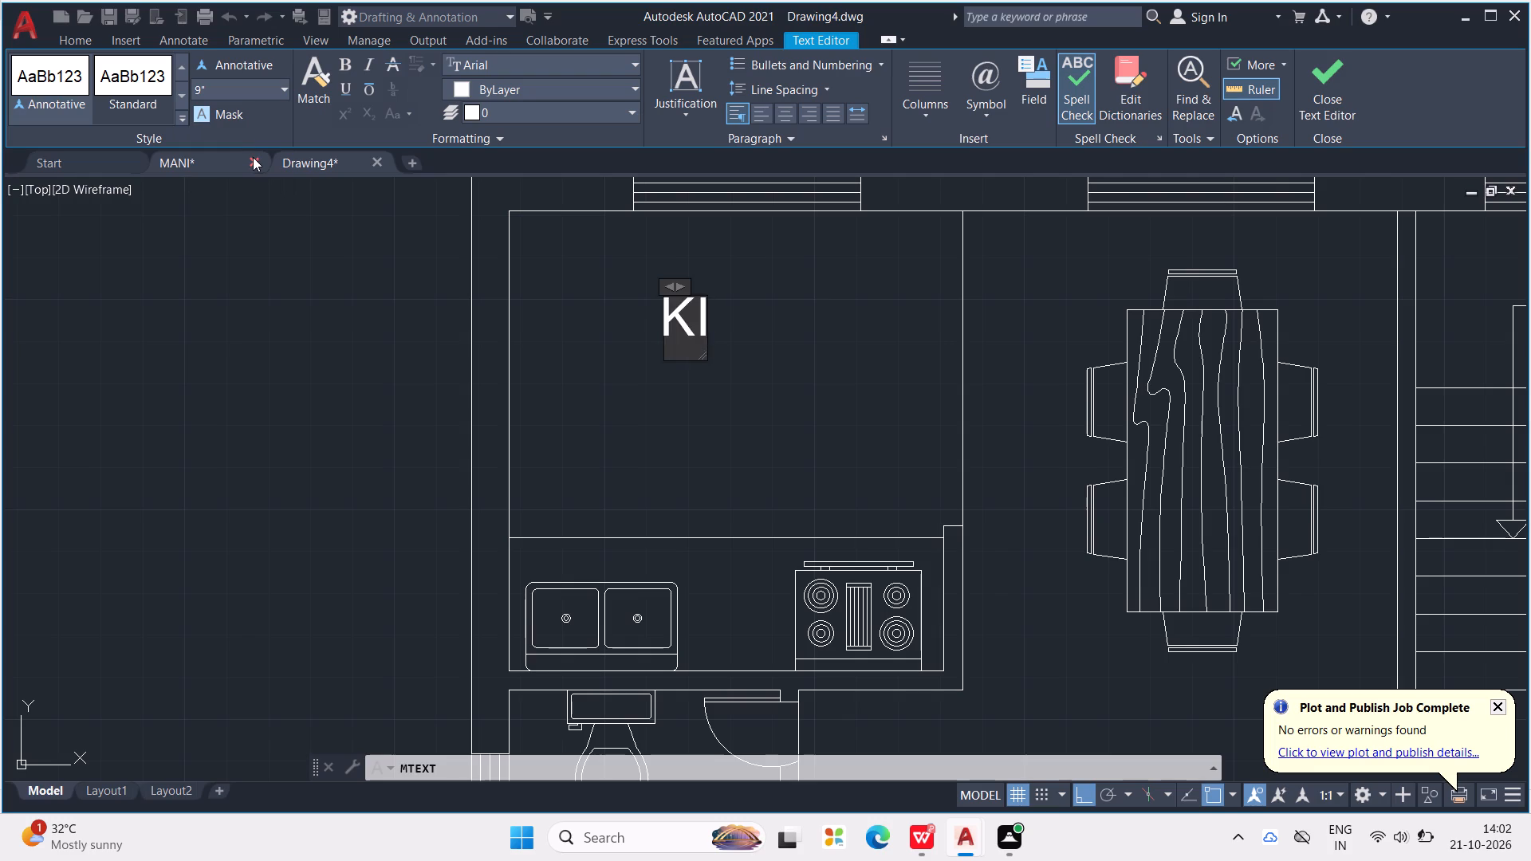
pyautogui.press('t')
pyautogui.write('CHEN')
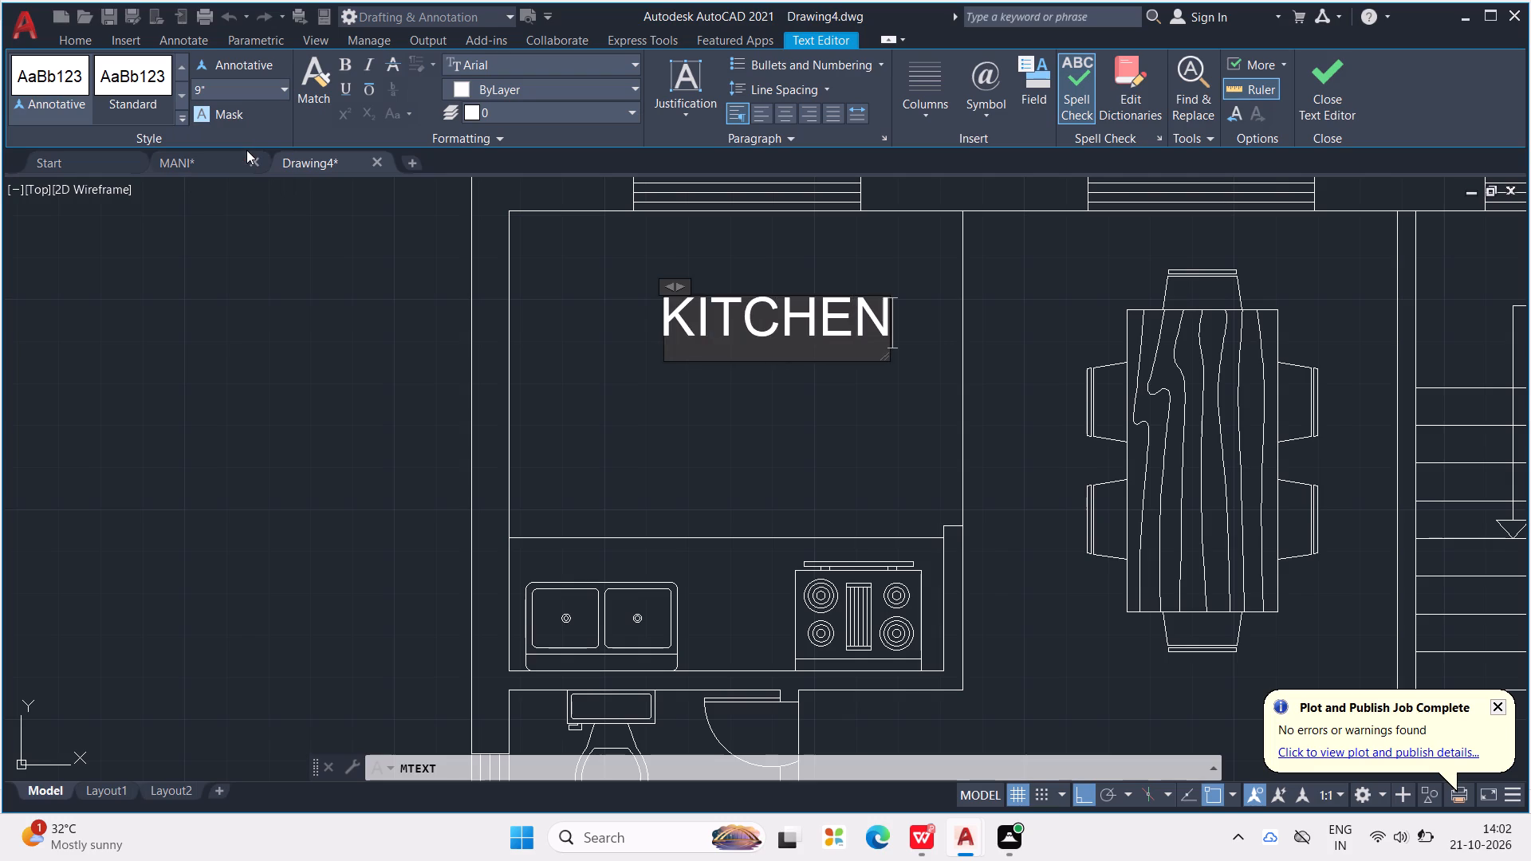
pyautogui.press('Return')
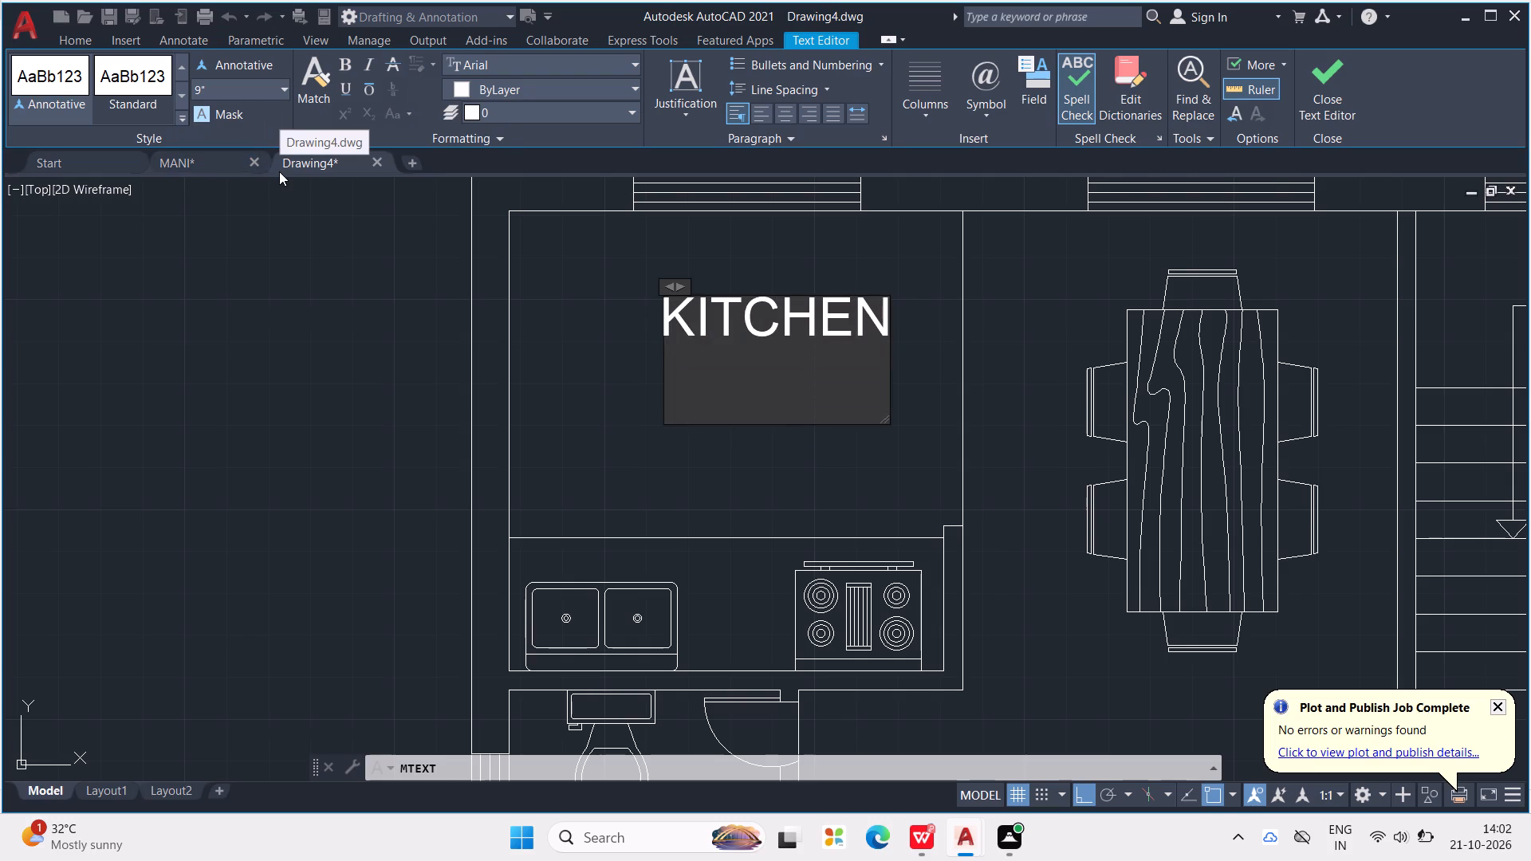
pyautogui.press('9')
pyautogui.press("'")
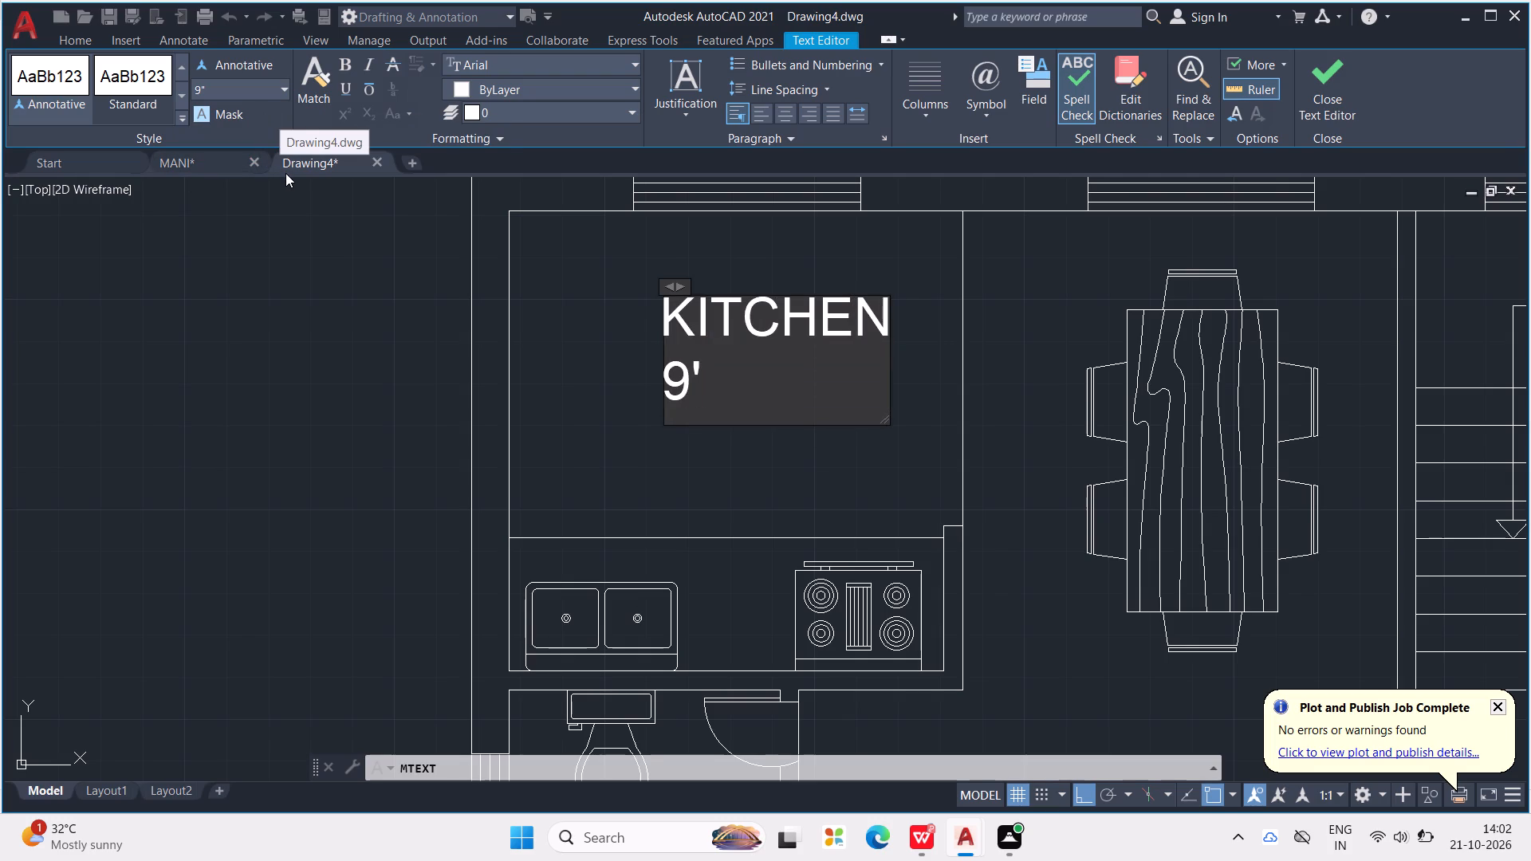
pyautogui.press('x')
pyautogui.write('9\'6"')
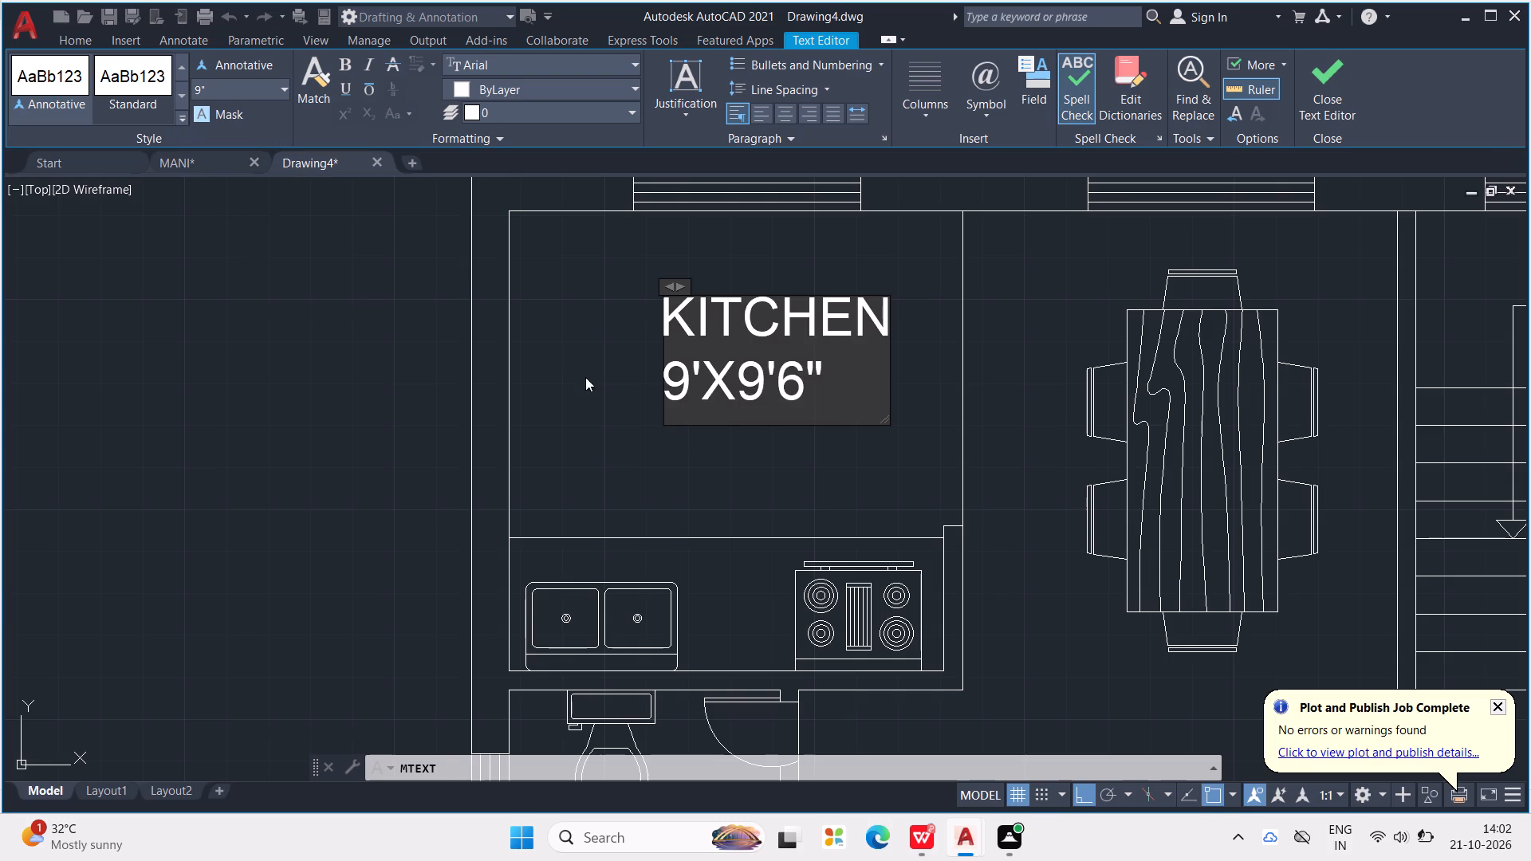
pyautogui.click(588, 383)
# Move the kitchen label slightly left and down so it sits nearer the middle of the open kitchen floor.
pyautogui.scroll(-2, 829, 364)
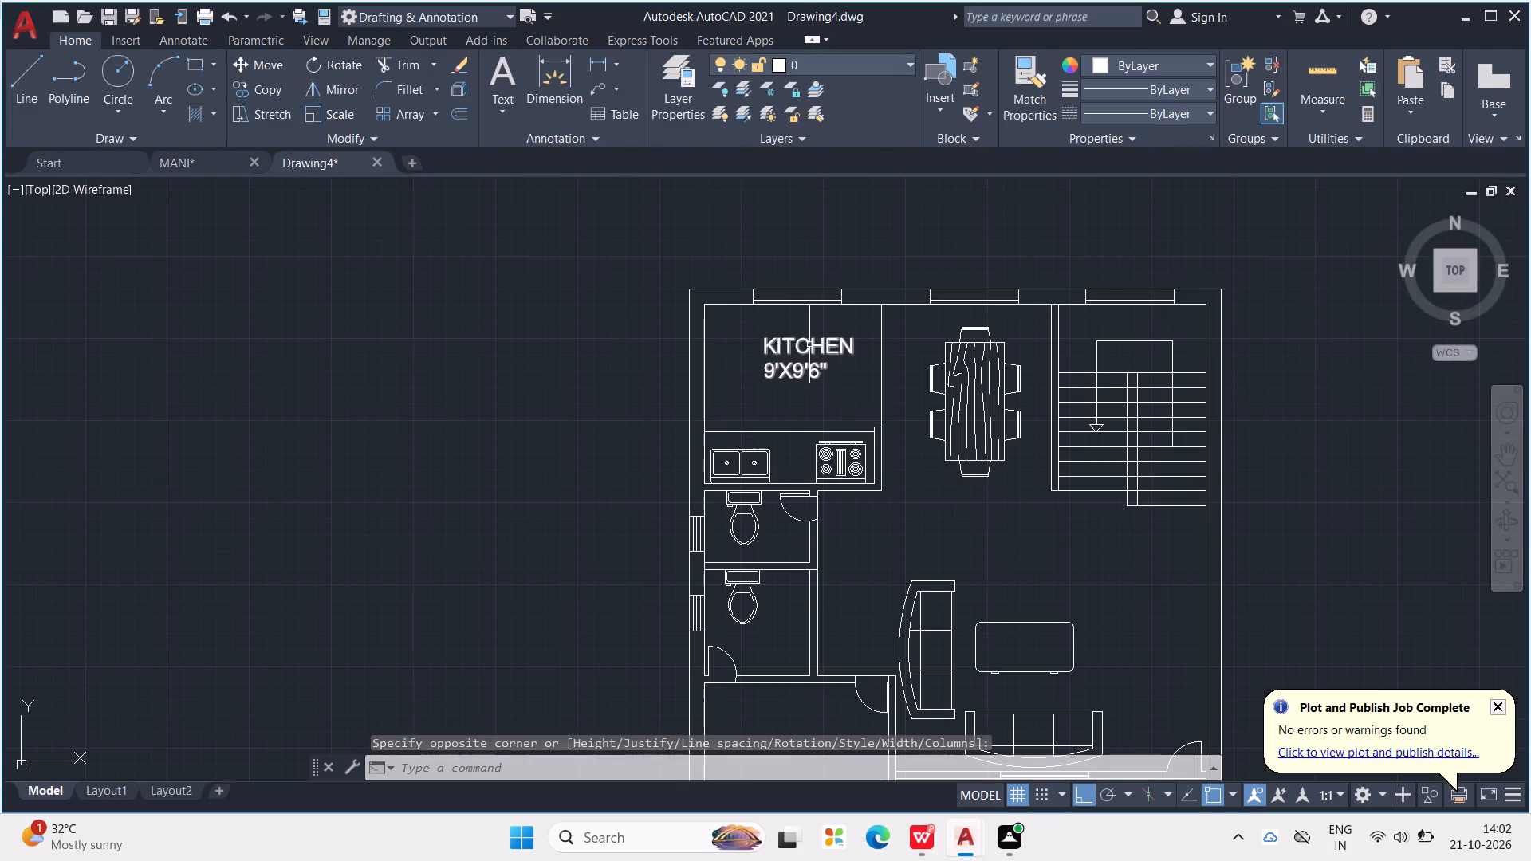
pyautogui.click(809, 344)
pyautogui.moveTo(811, 374); pyautogui.dragTo(785, 378)
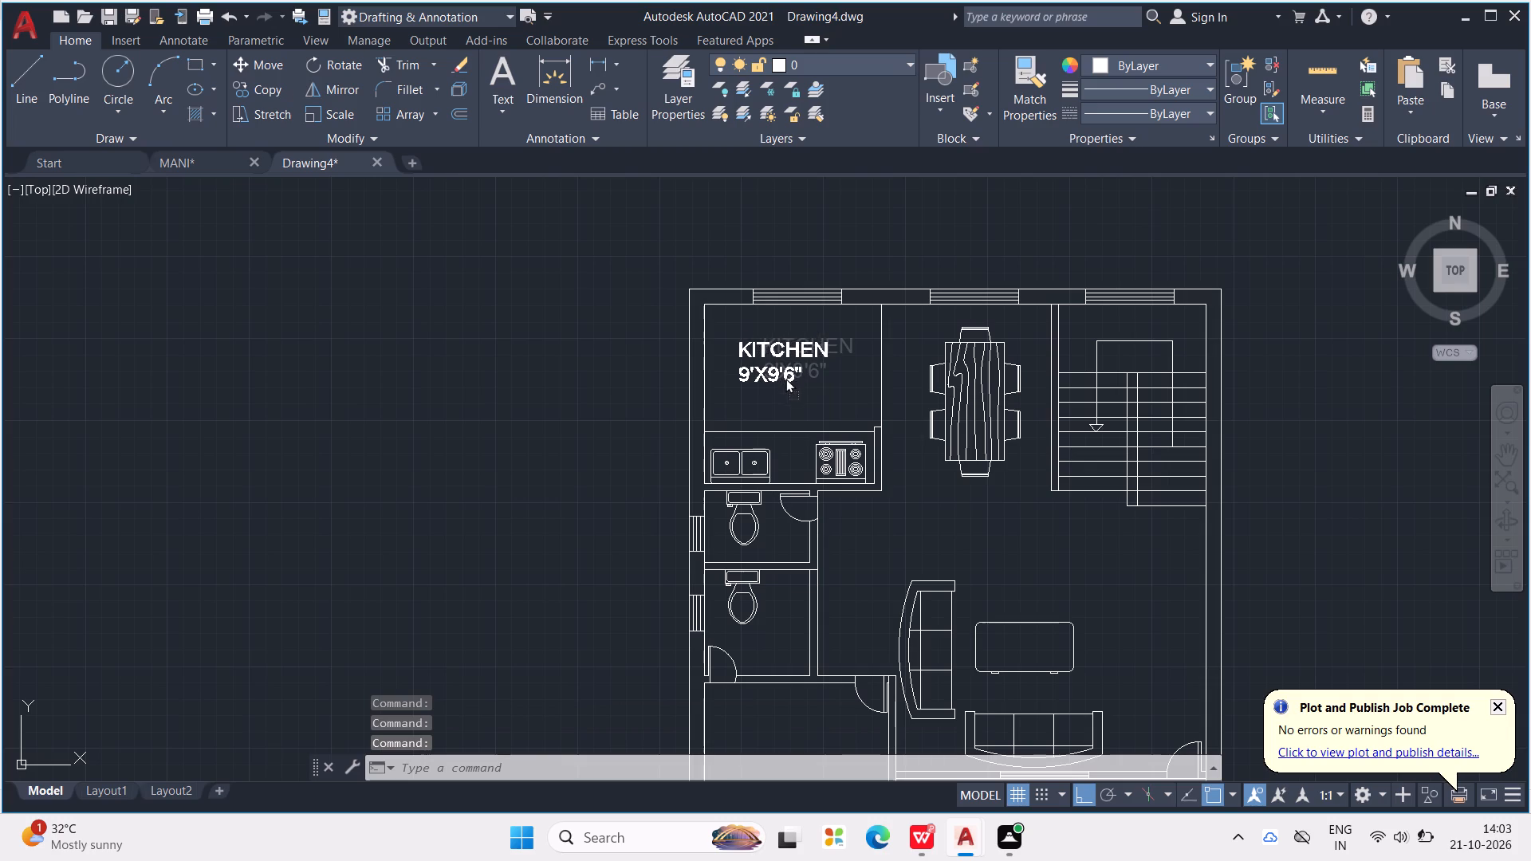
pyautogui.moveTo(785, 378); pyautogui.dragTo(799, 379)
# Copy the kitchen label and paste the copy just above the coffee table in the living area.
pyautogui.moveTo(809, 430); pyautogui.dragTo(762, 387, button='middle')
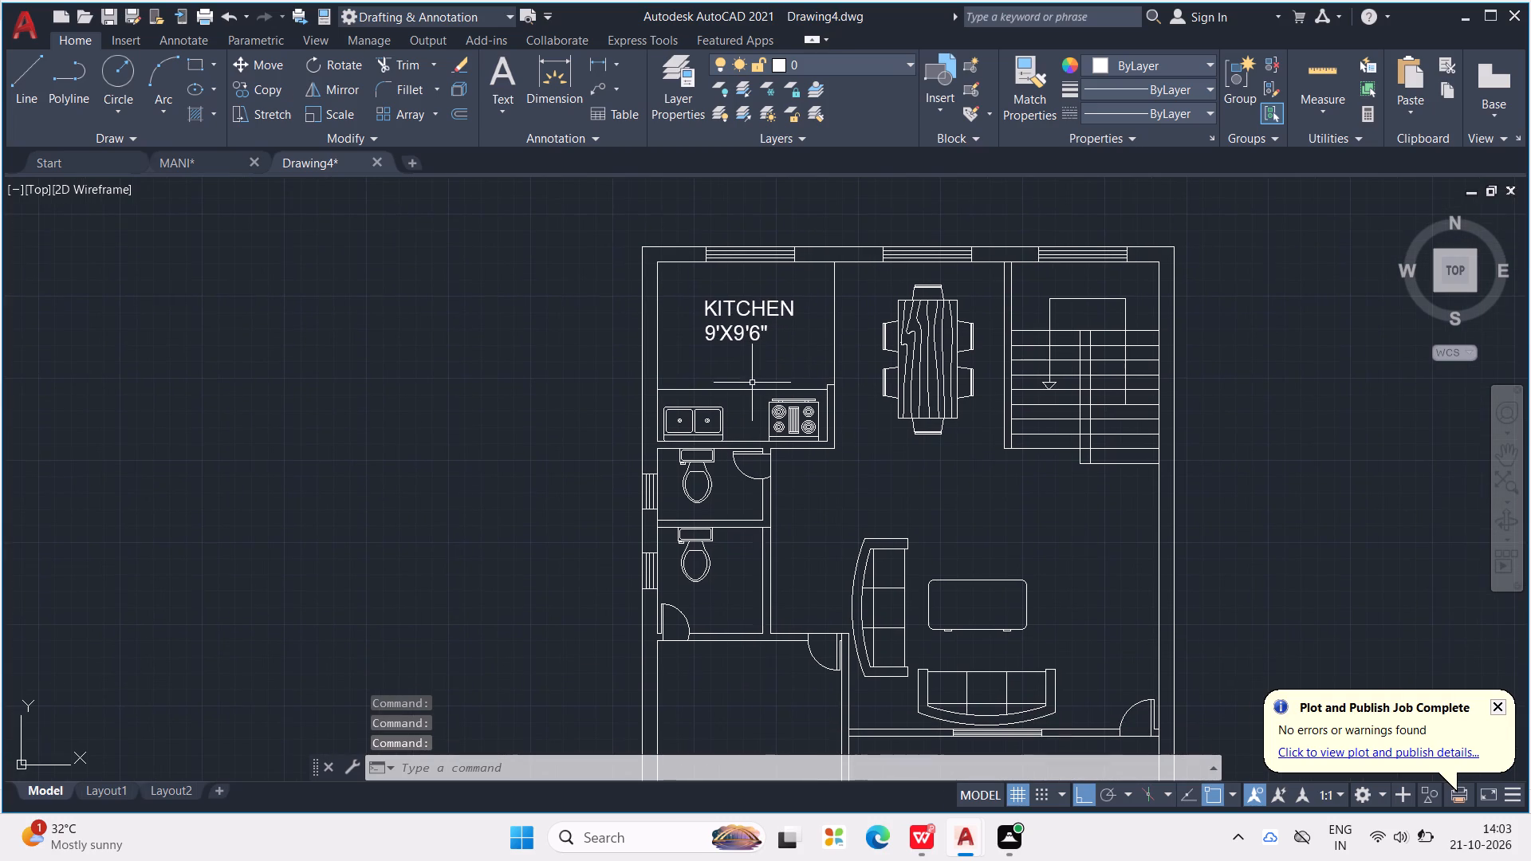
pyautogui.click(717, 312)
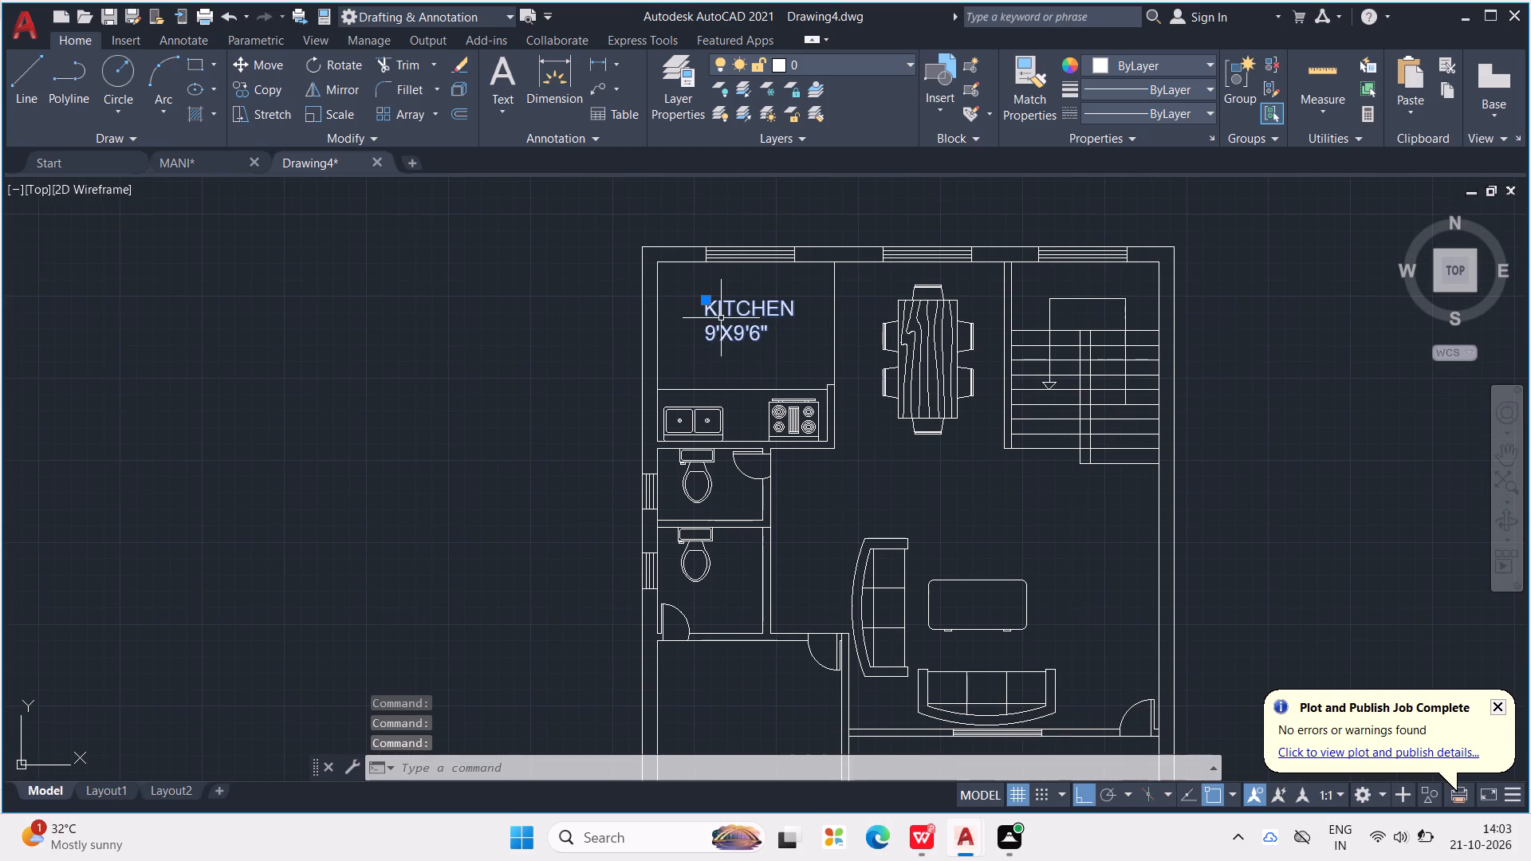
pyautogui.hotkey('ctrl', 'c')
pyautogui.hotkey('ctrl', 'v')
pyautogui.moveTo(875, 415); pyautogui.dragTo(741, 310, button='middle')
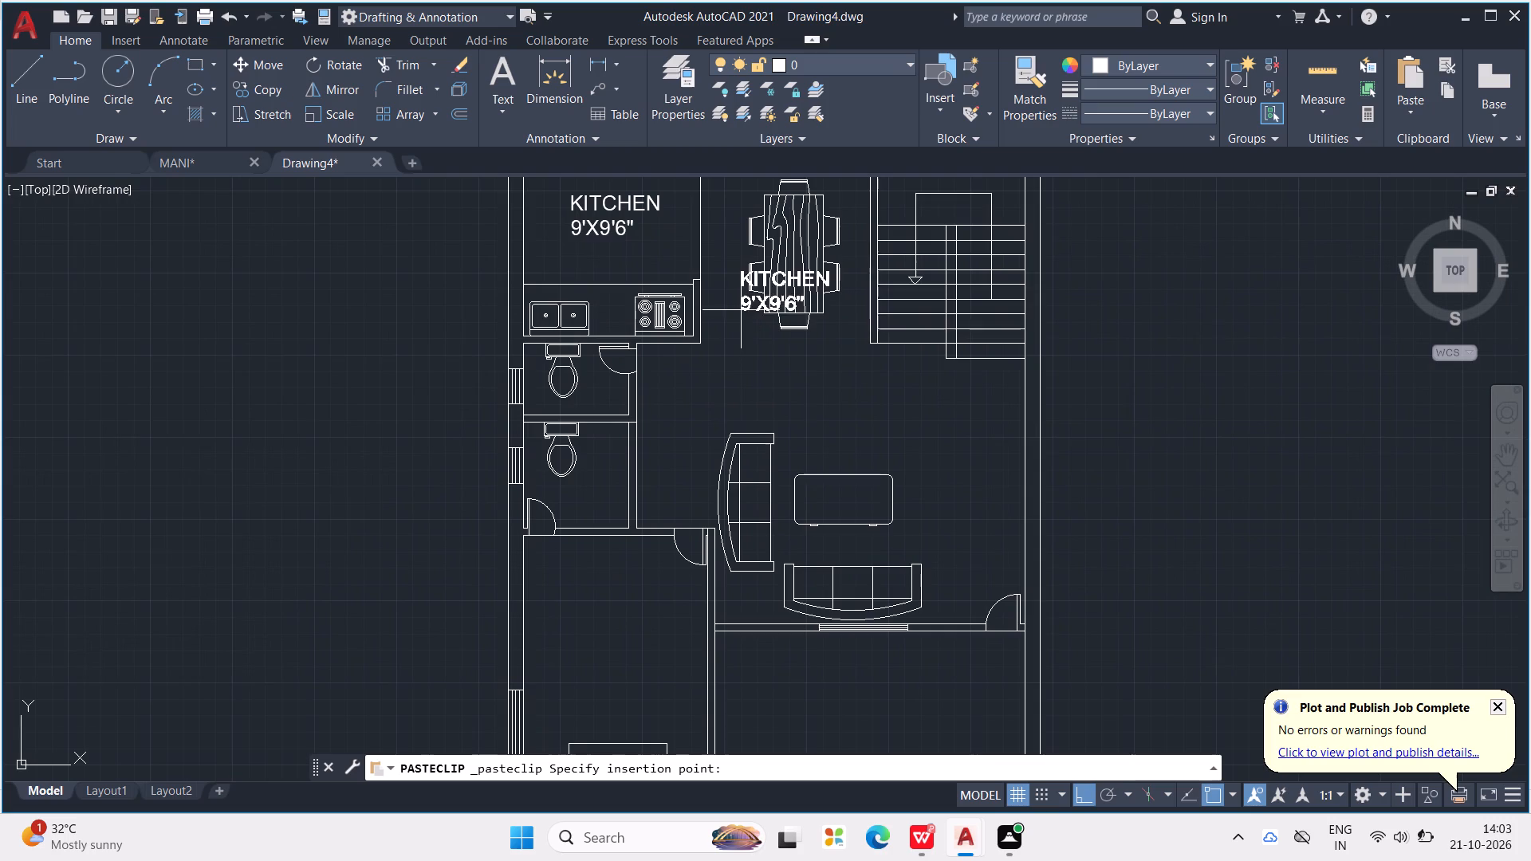
pyautogui.scroll(1, 817, 449)
pyautogui.click(817, 450)
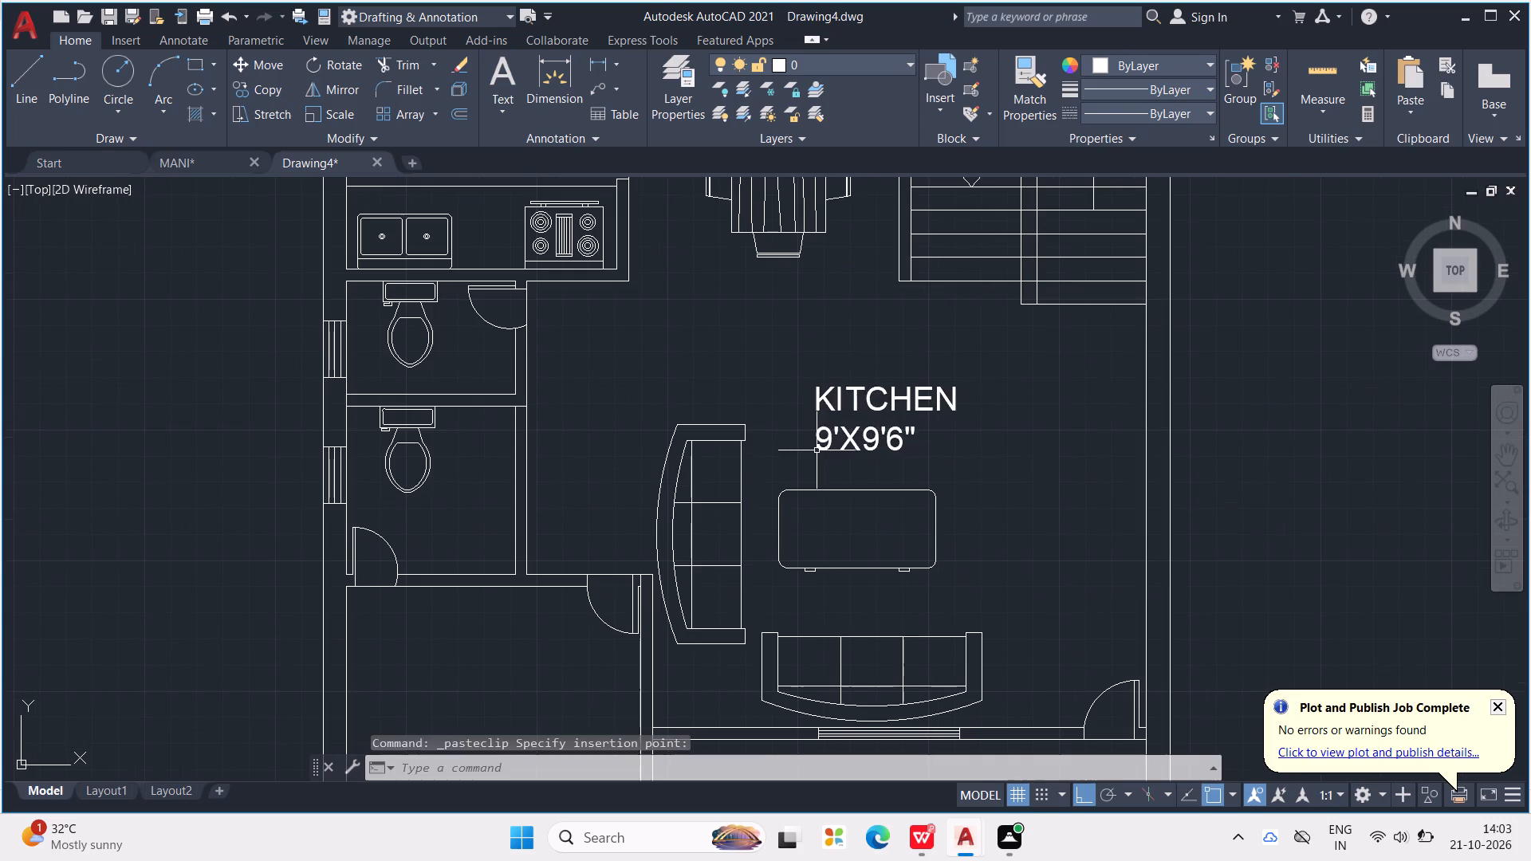
# Change the first line of the copied label above the coffee table to LIVING ROOM.
pyautogui.doubleClick(848, 397)
pyautogui.doubleClick(868, 397)
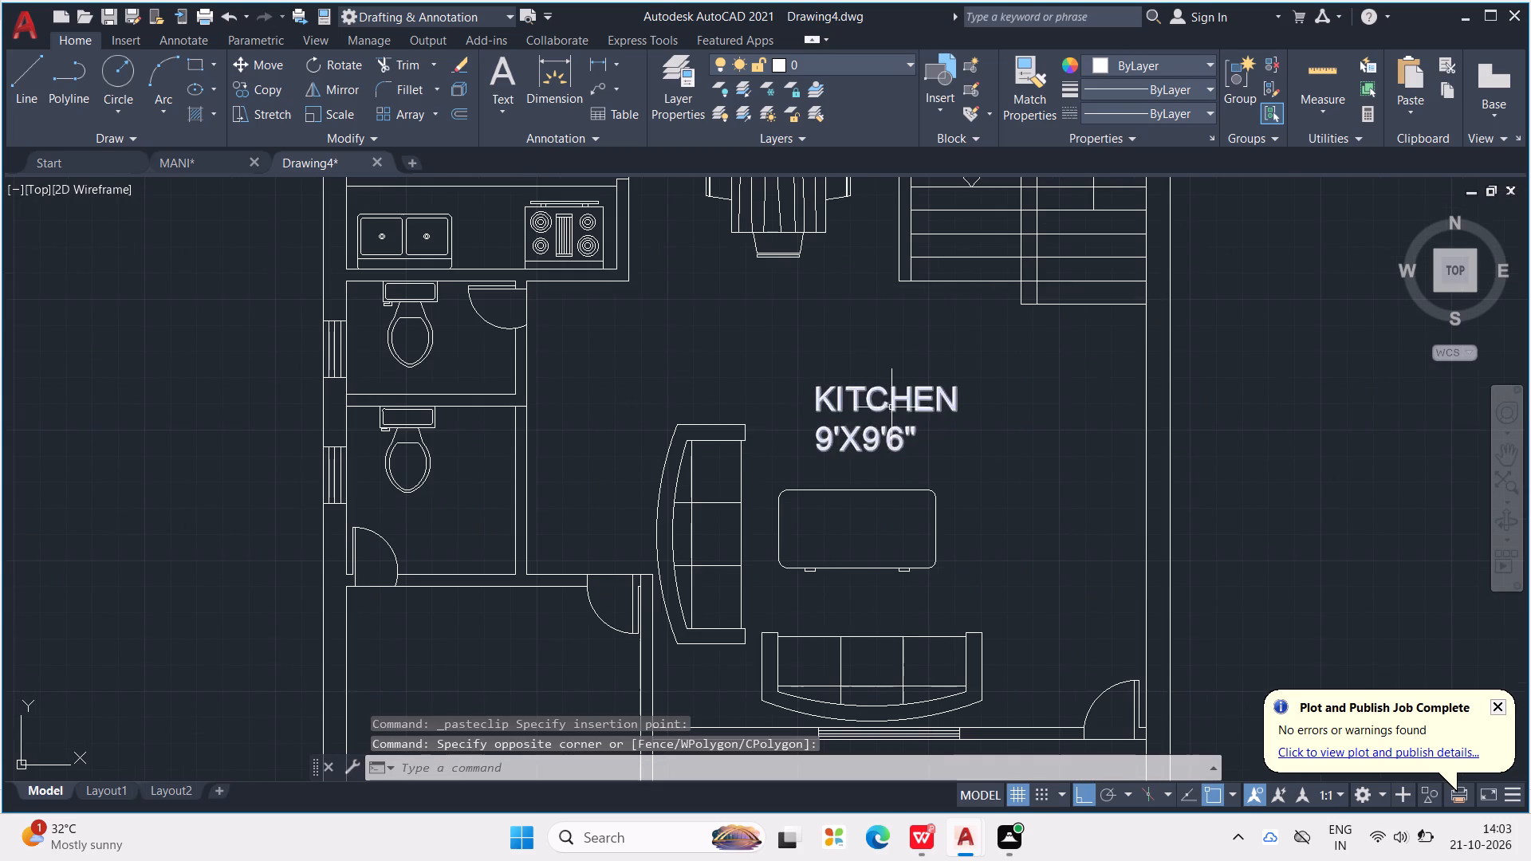
pyautogui.click(896, 403)
pyautogui.click(916, 403)
pyautogui.click(950, 405)
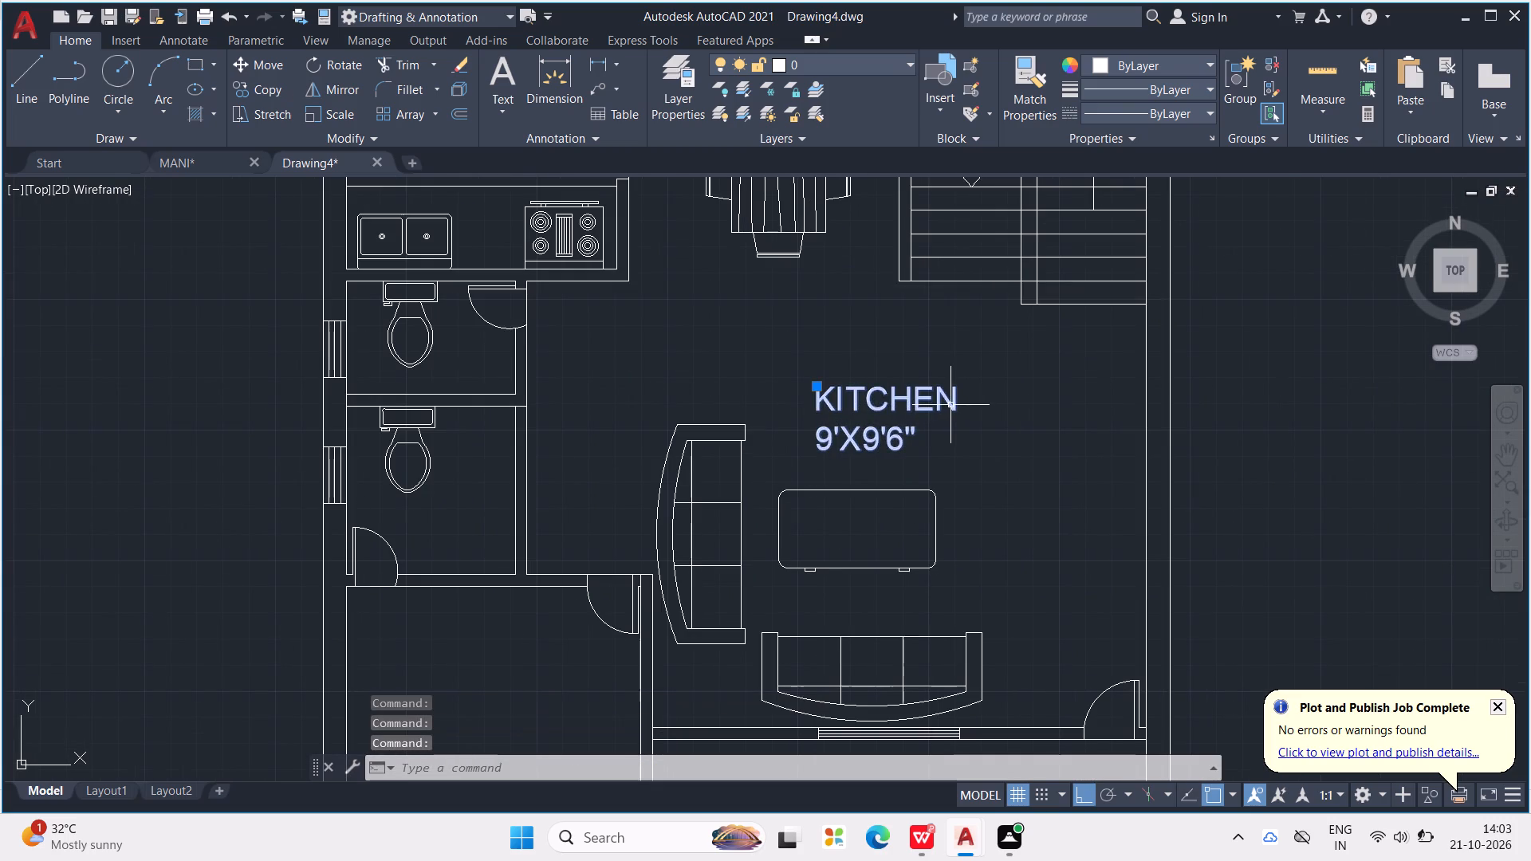
pyautogui.doubleClick(950, 395)
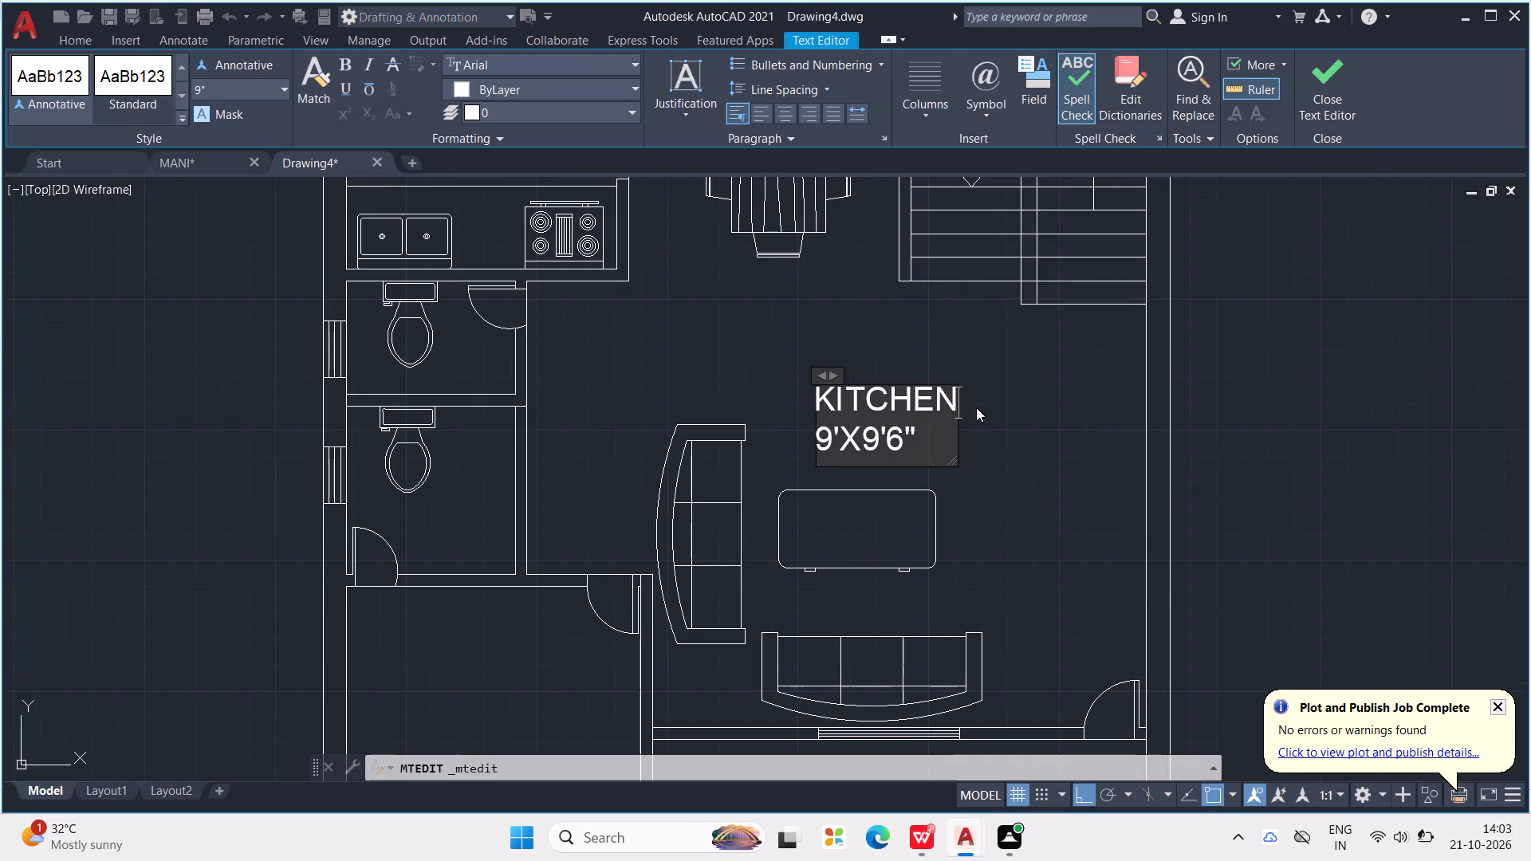
pyautogui.press('BackSpace')
pyautogui.press('BackSpace')
pyautogui.press('BackSpace')
pyautogui.press('BackSpace')
pyautogui.press('BackSpace')
pyautogui.press('BackSpace')
pyautogui.press('BackSpace')
pyautogui.press('BackSpace')
pyautogui.press('BackSpace')
pyautogui.press('BackSpace')
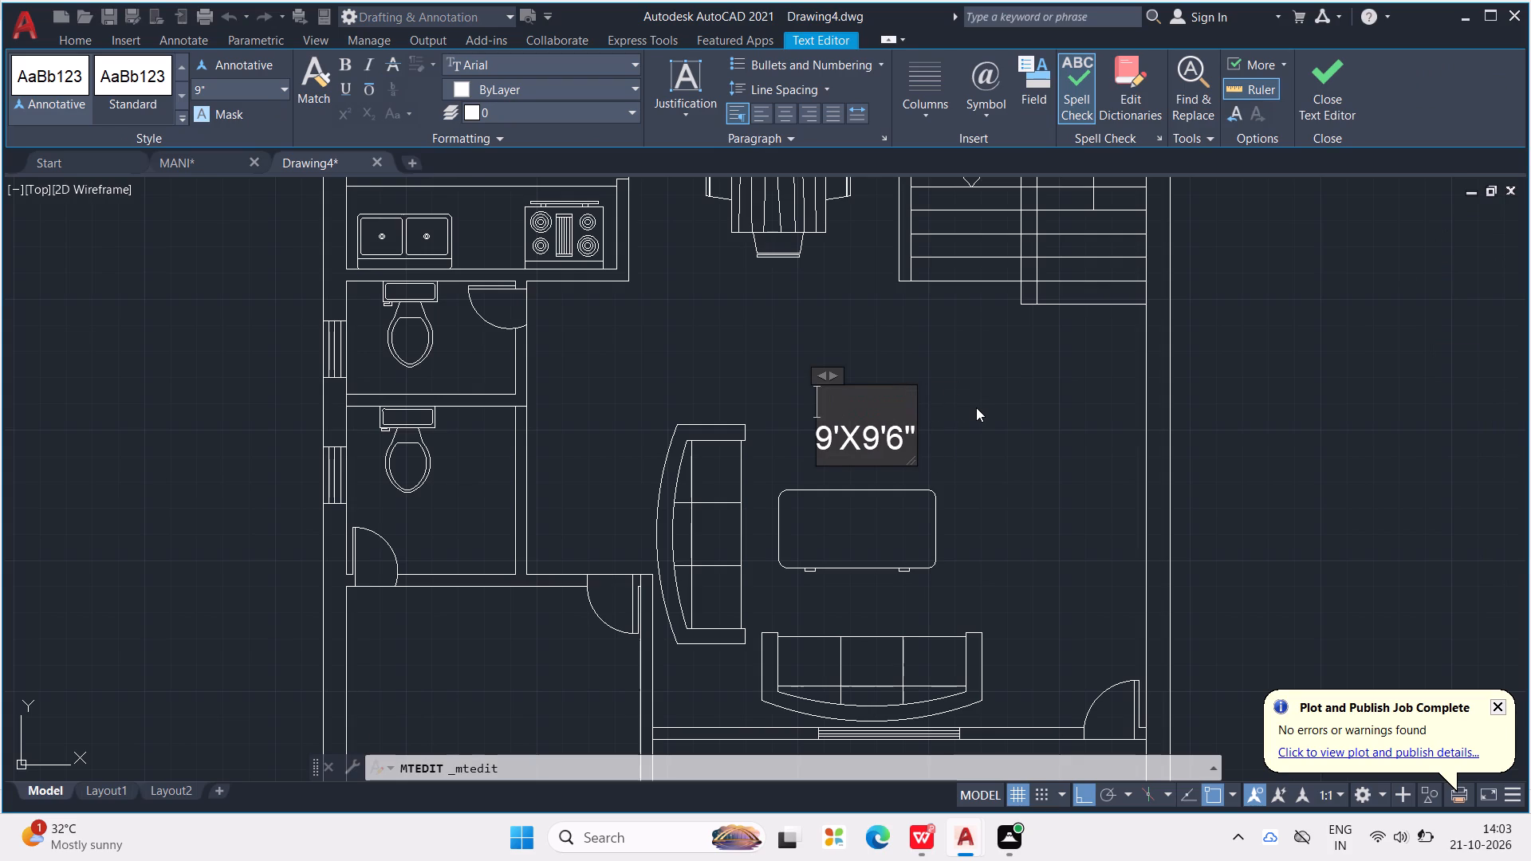
pyautogui.press('BackSpace')
pyautogui.write('LIVING')
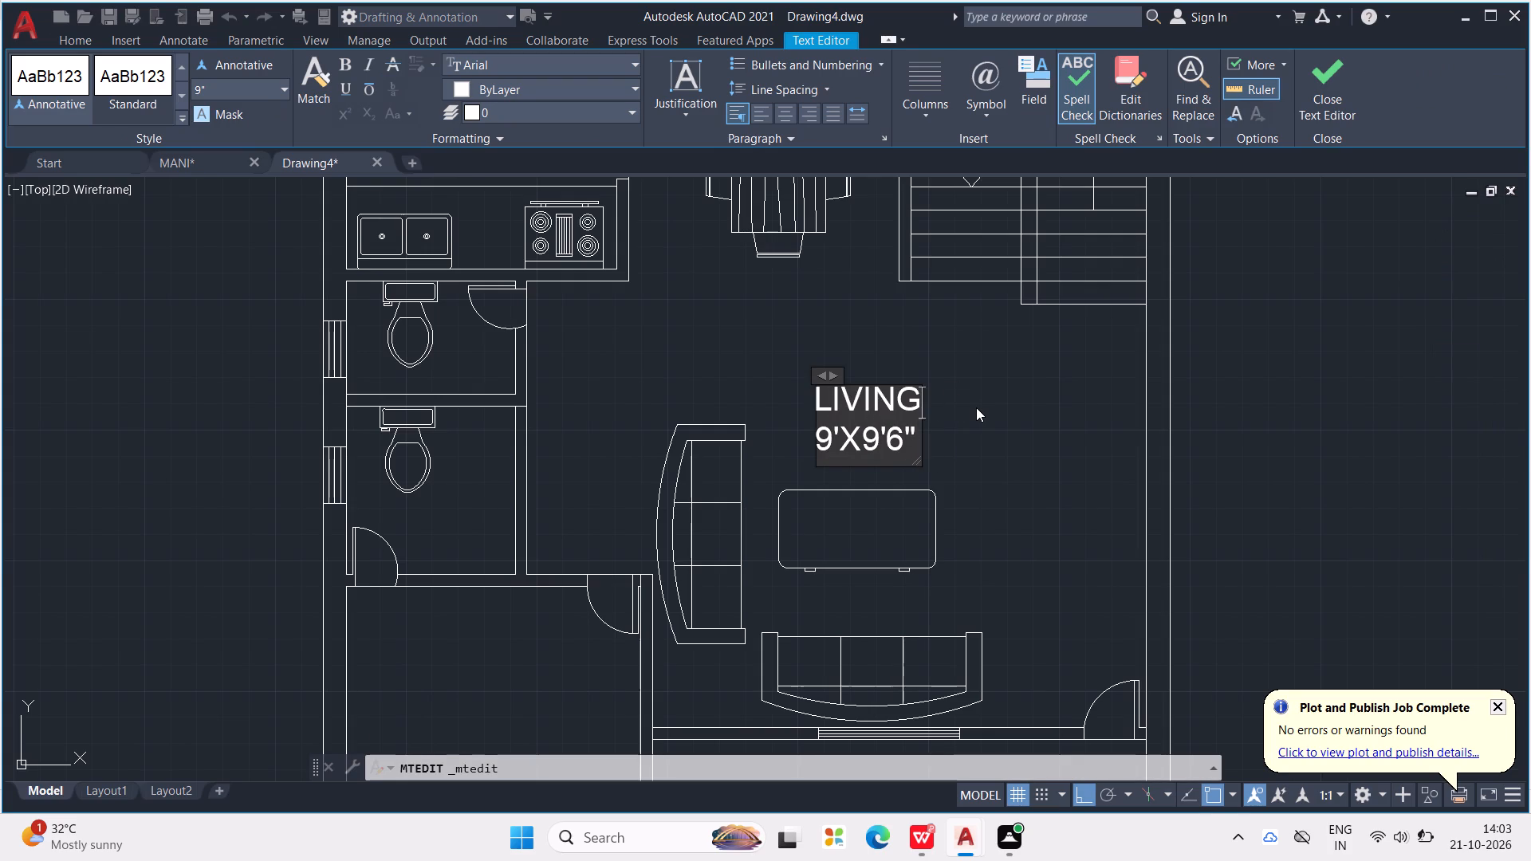
pyautogui.press('space')
pyautogui.press('Down')
pyautogui.press('Up')
pyautogui.press('space')
pyautogui.write('ROOM')
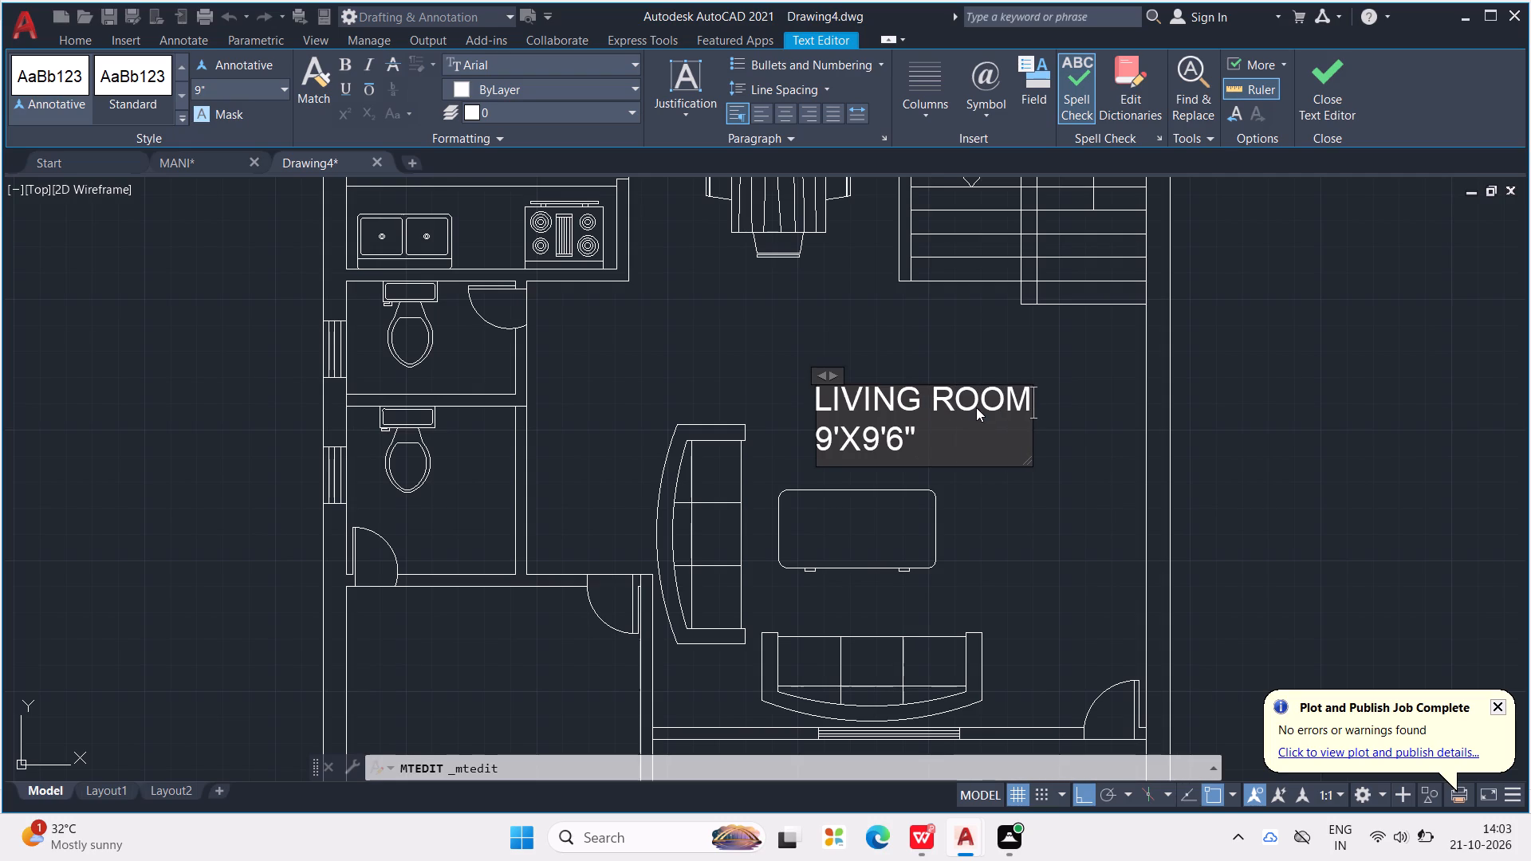
# Change the living room label's size line to 15'X13'6" and finish editing the text.
pyautogui.press('Down')
pyautogui.press('Left')
pyautogui.press('Left')
pyautogui.press('Left')
pyautogui.press('Left')
pyautogui.press('Left')
pyautogui.press('Left')
pyautogui.press('BackSpace')
pyautogui.write('15')
pyautogui.press('Right')
pyautogui.press('Right')
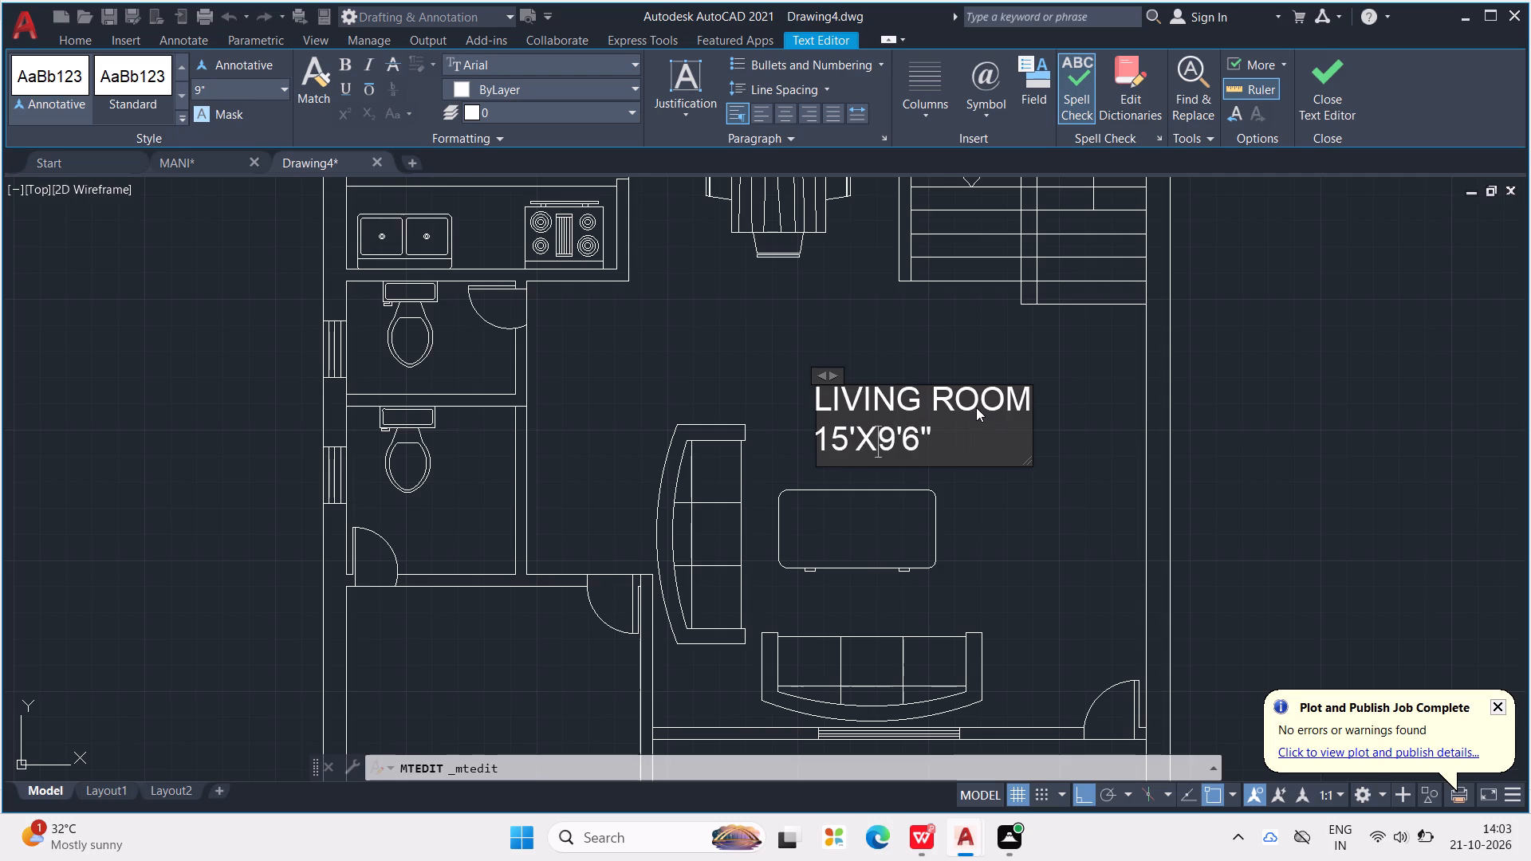
pyautogui.press('Right')
pyautogui.press('BackSpace')
pyautogui.write('13')
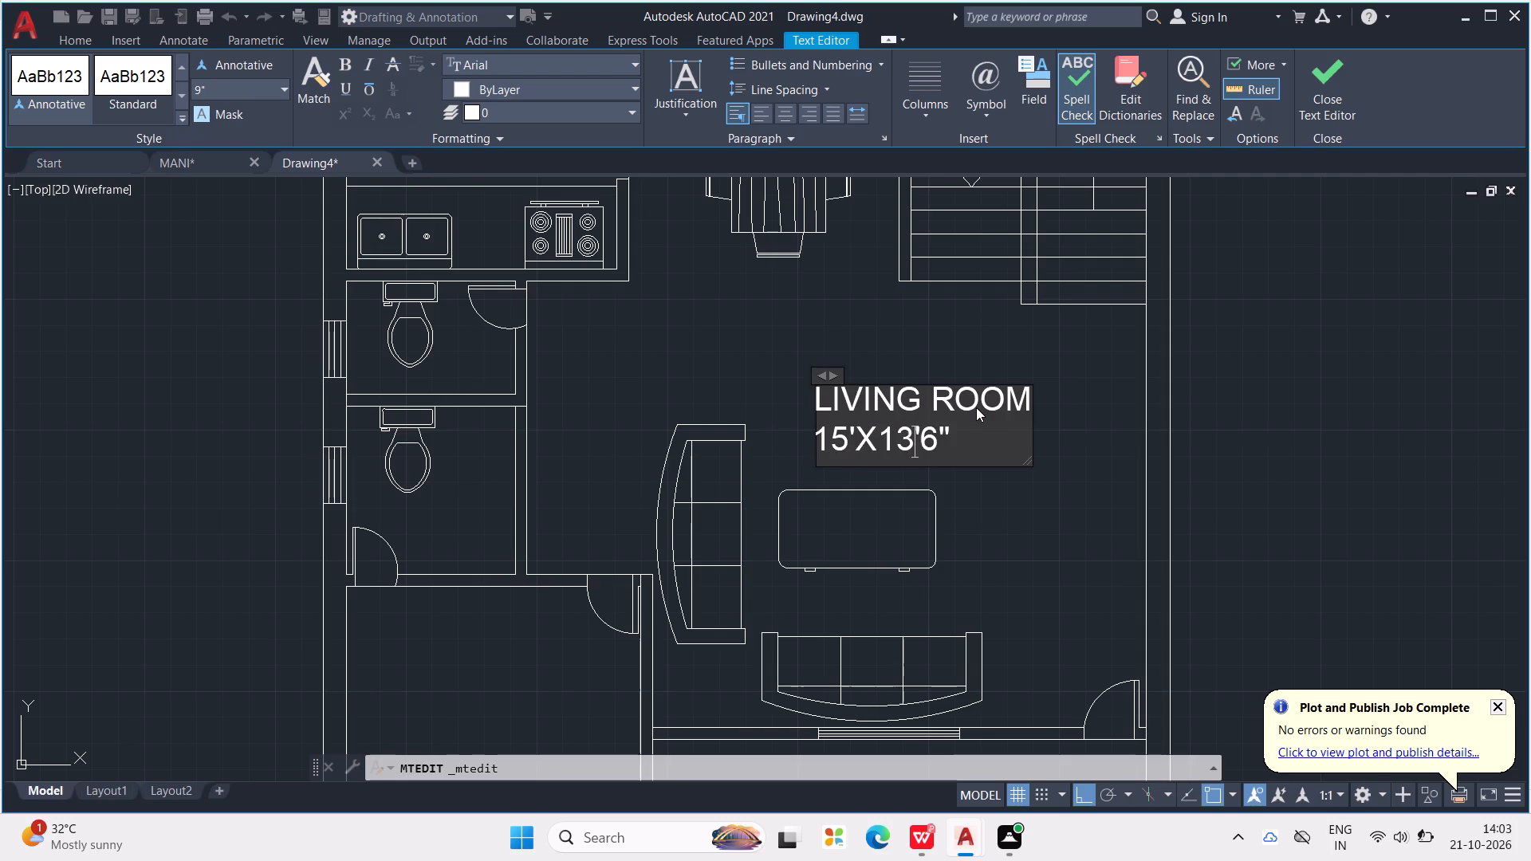
pyautogui.click(1092, 493)
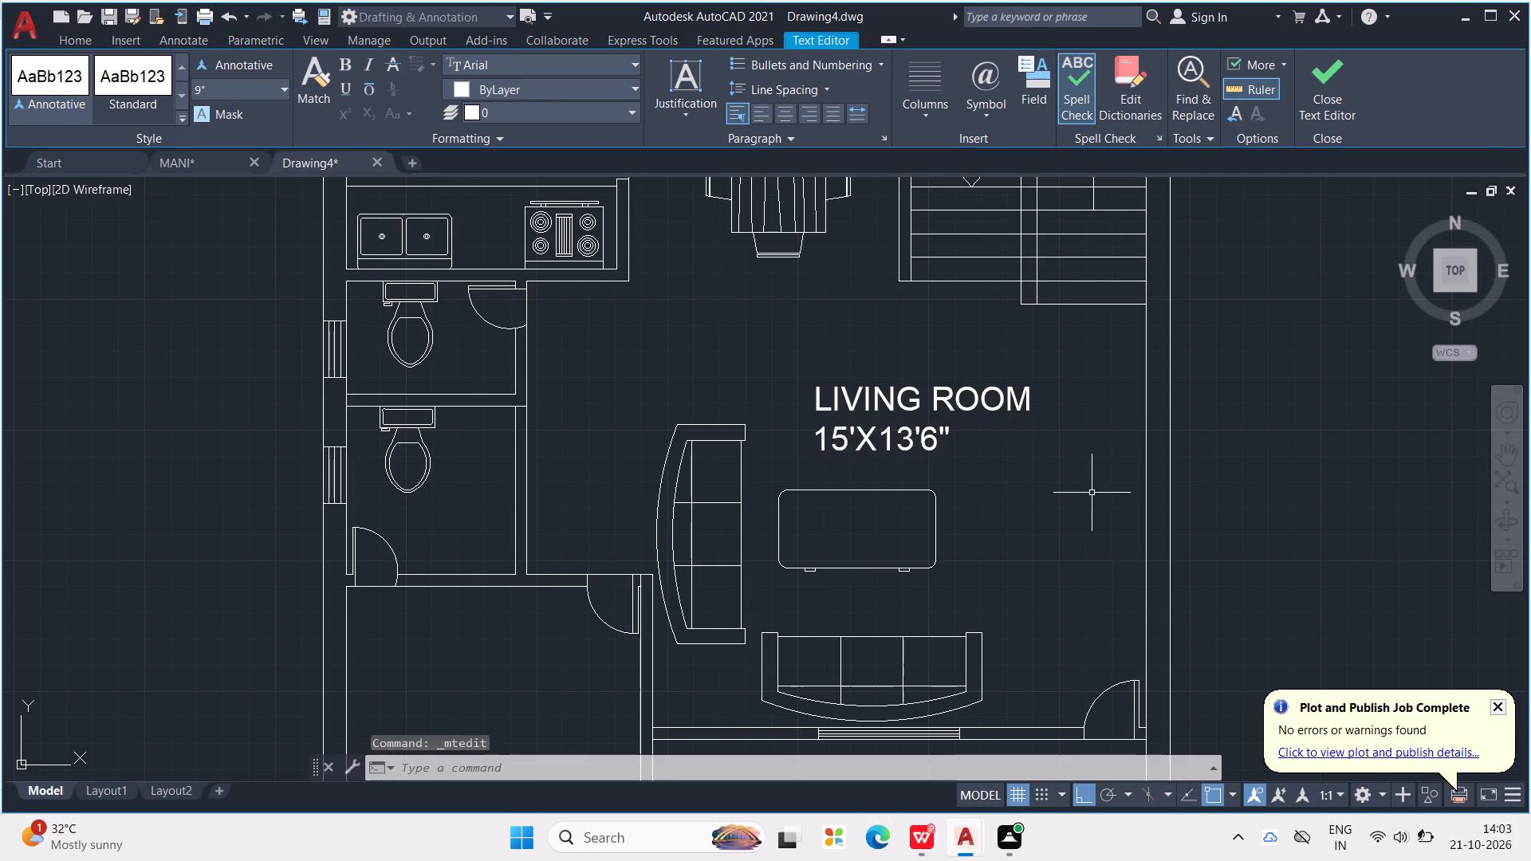
# Move the living room label slightly left and down so it starts in line with the coffee table's left edge.
pyautogui.click(844, 431)
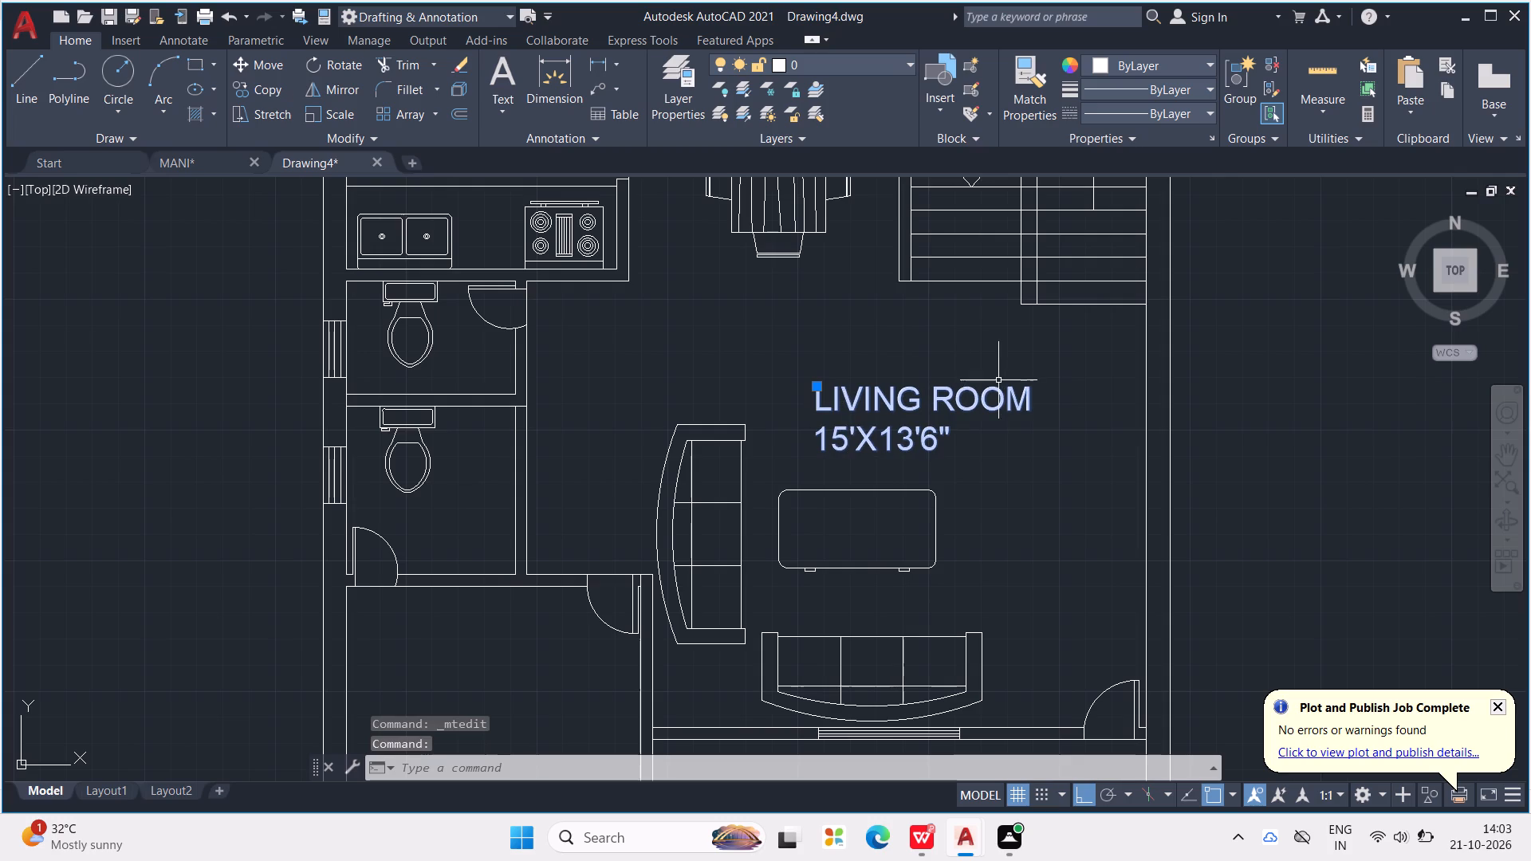
pyautogui.moveTo(1001, 394); pyautogui.dragTo(961, 411)
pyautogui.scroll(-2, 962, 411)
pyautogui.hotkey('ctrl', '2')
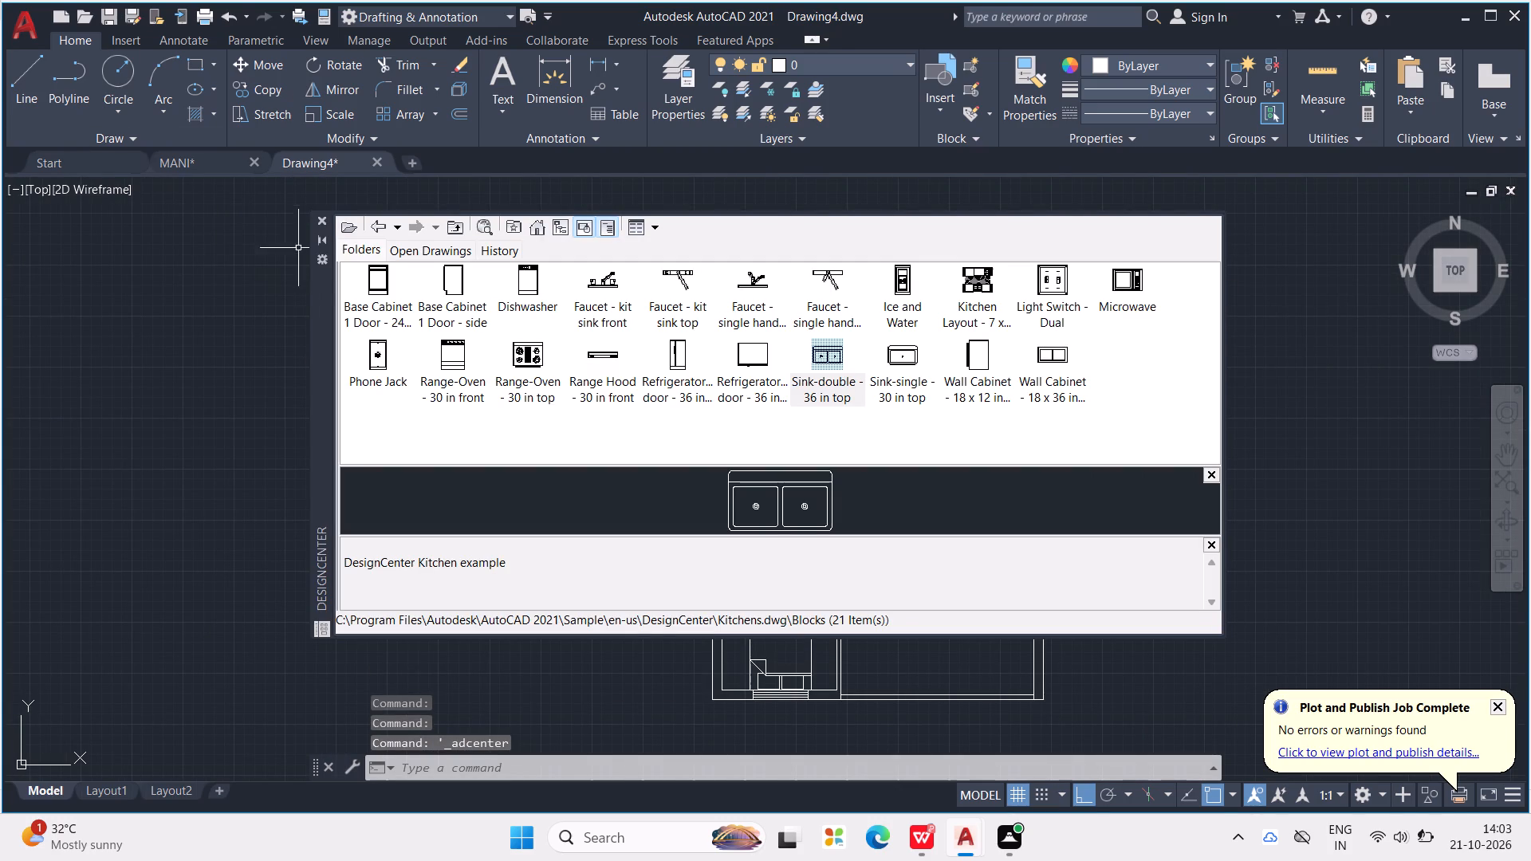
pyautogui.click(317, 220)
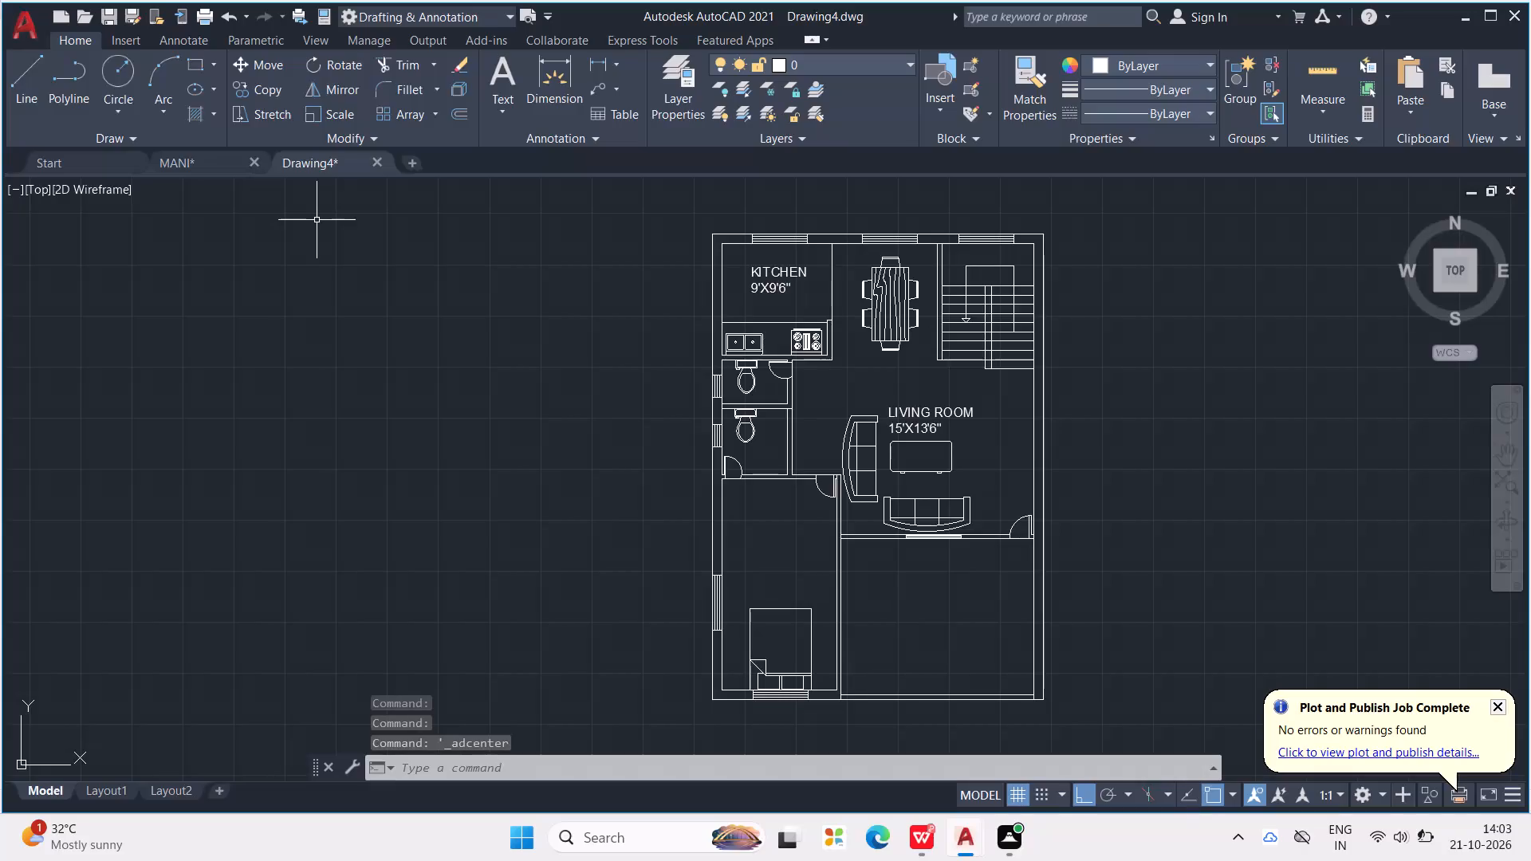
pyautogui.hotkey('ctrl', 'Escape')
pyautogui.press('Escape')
# Start a multiline text beside the WC in the toilet below the kitchen, with 4" text height, reading TOILET.
pyautogui.press('t')
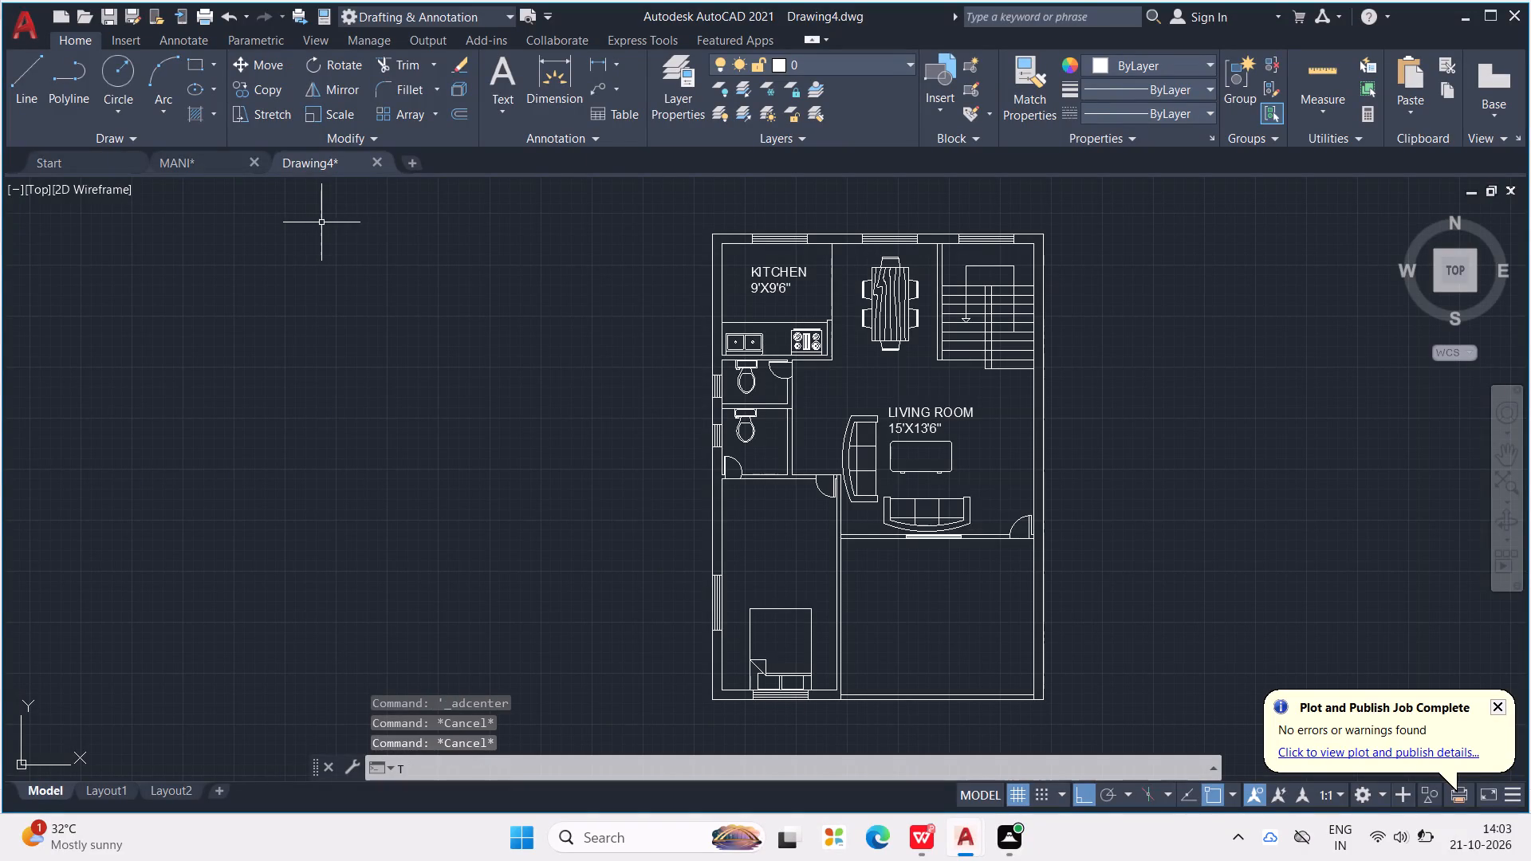
pyautogui.press('Return')
pyautogui.scroll(3, 770, 364)
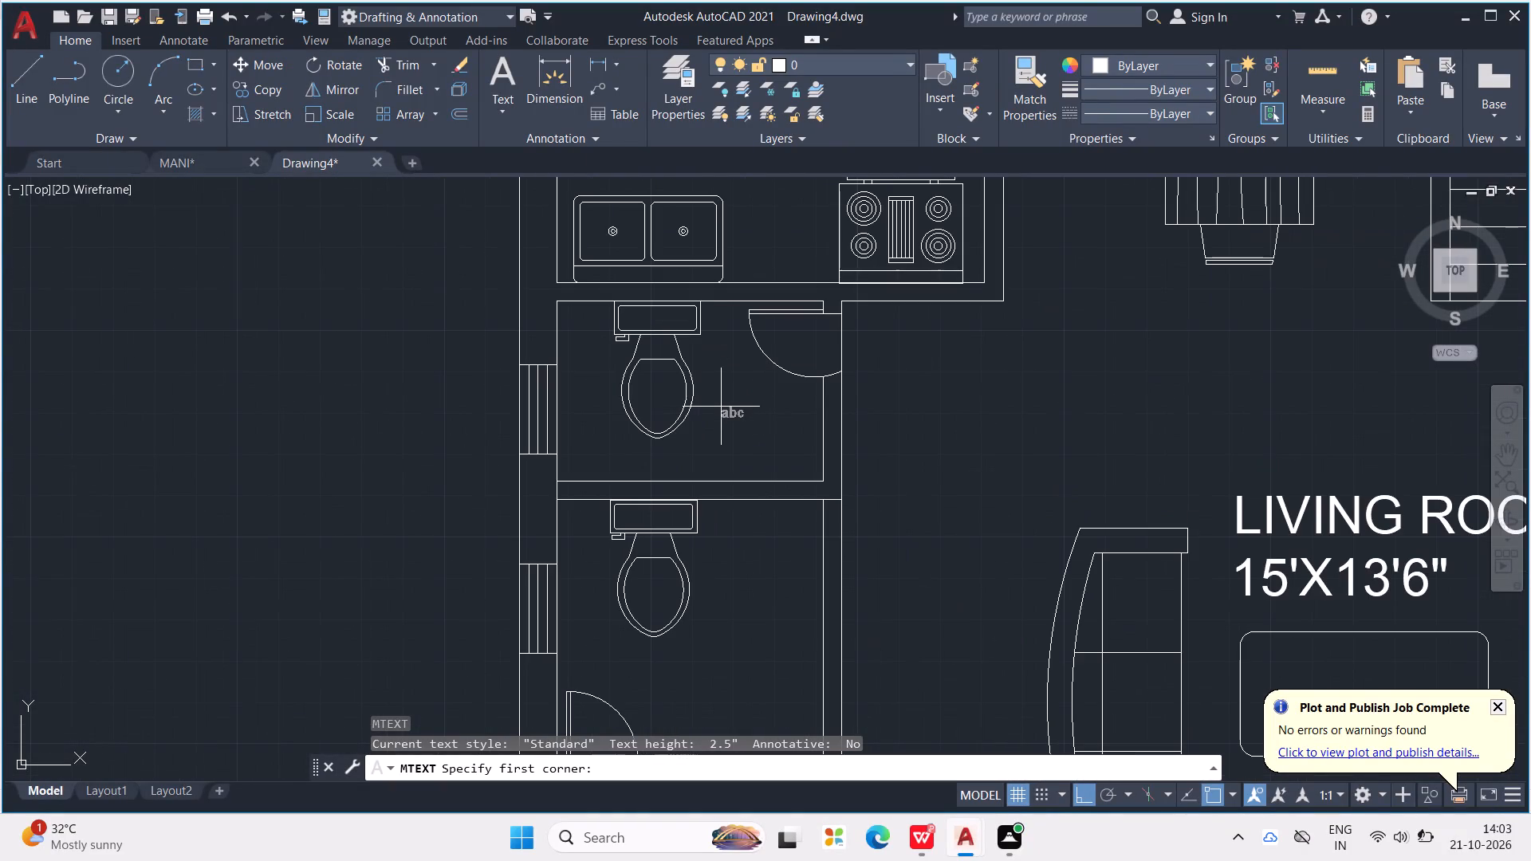
pyautogui.doubleClick(717, 409)
pyautogui.doubleClick(711, 411)
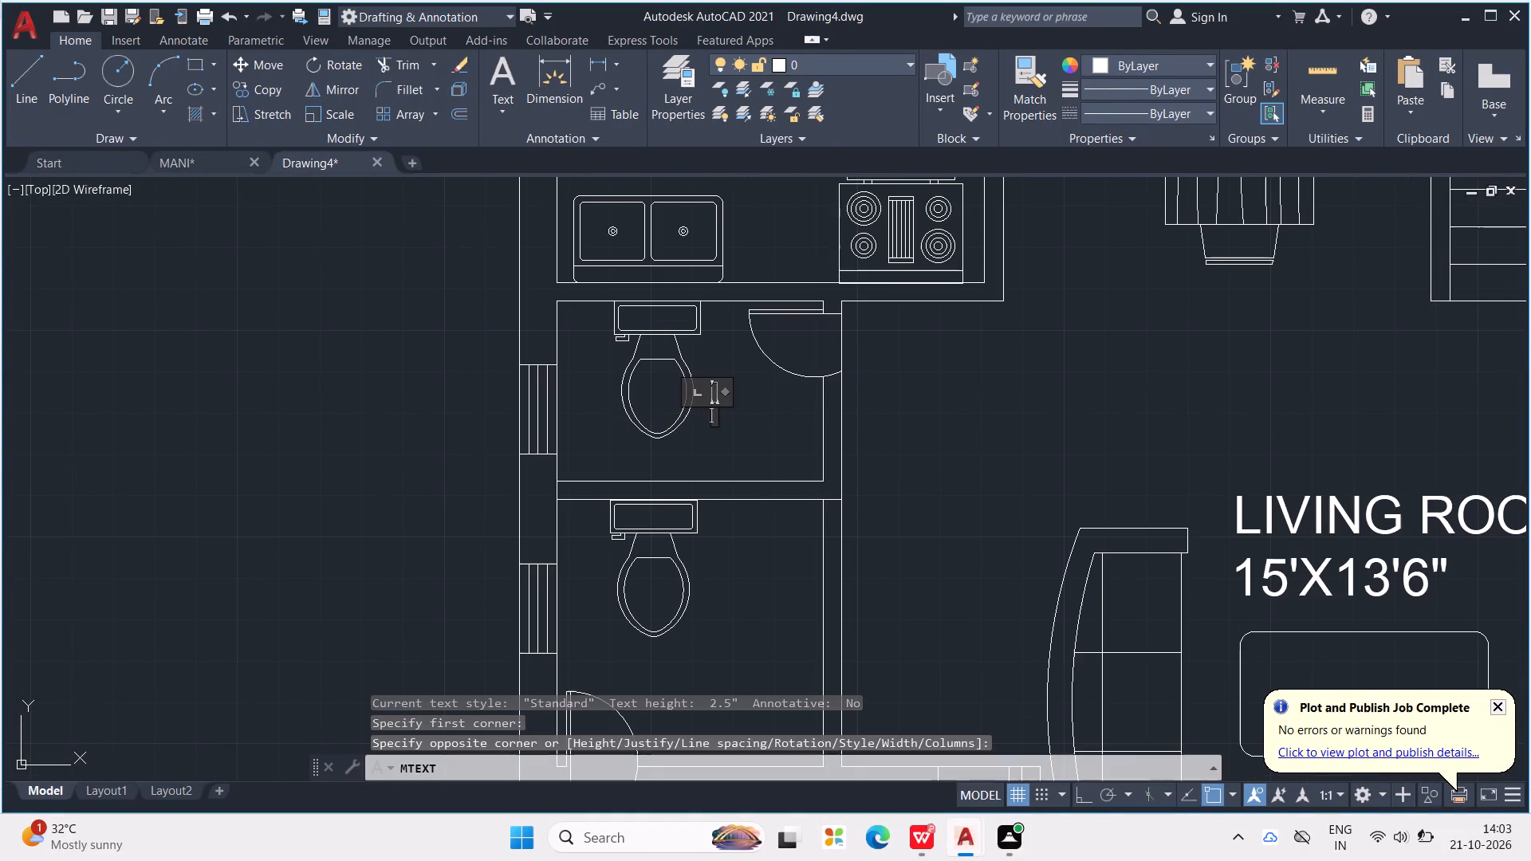
pyautogui.click(285, 88)
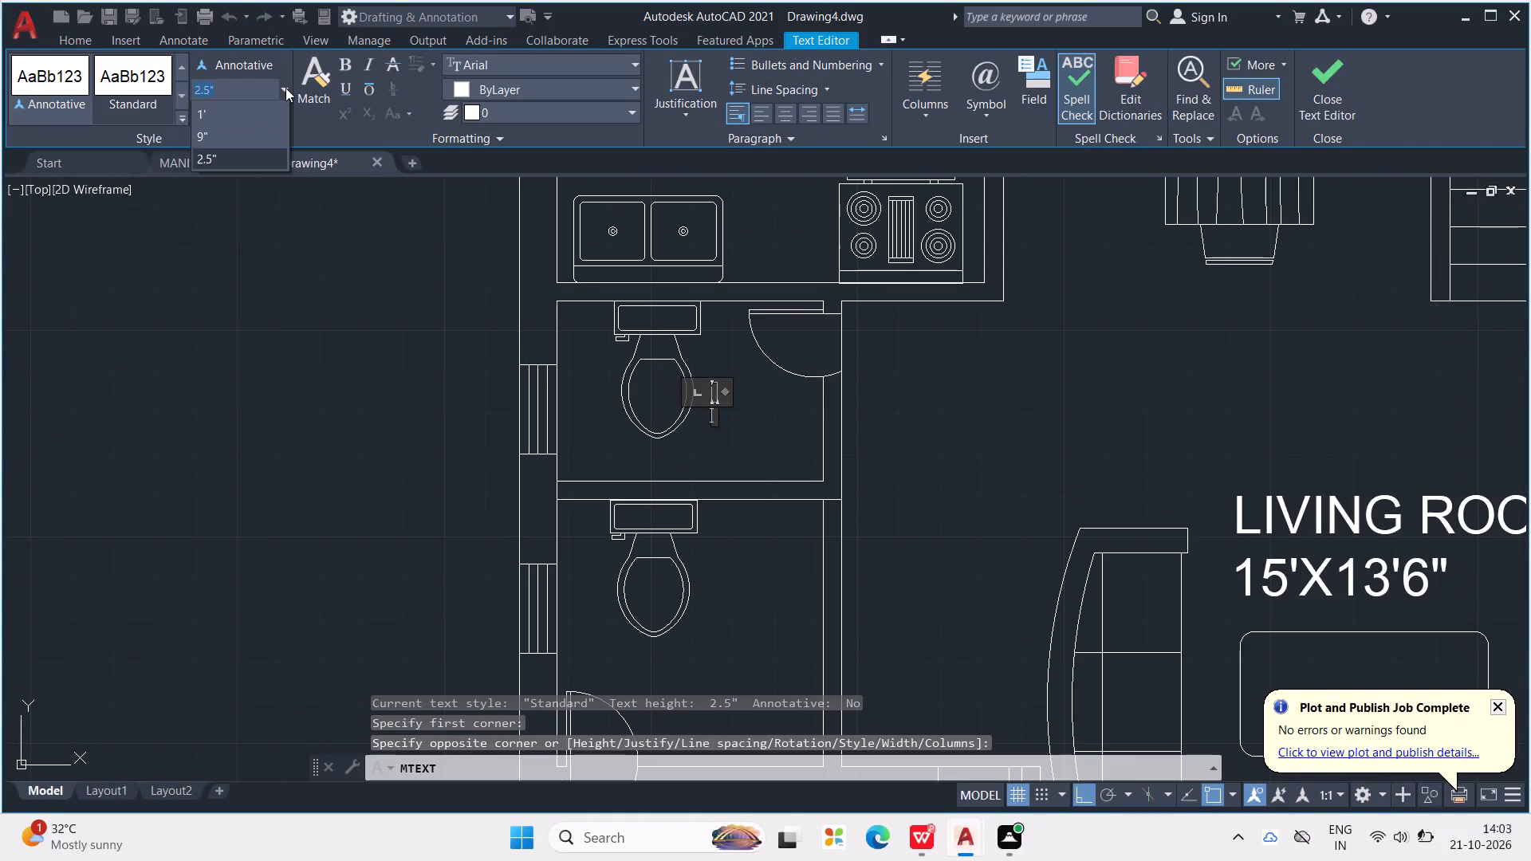
pyautogui.click(252, 117)
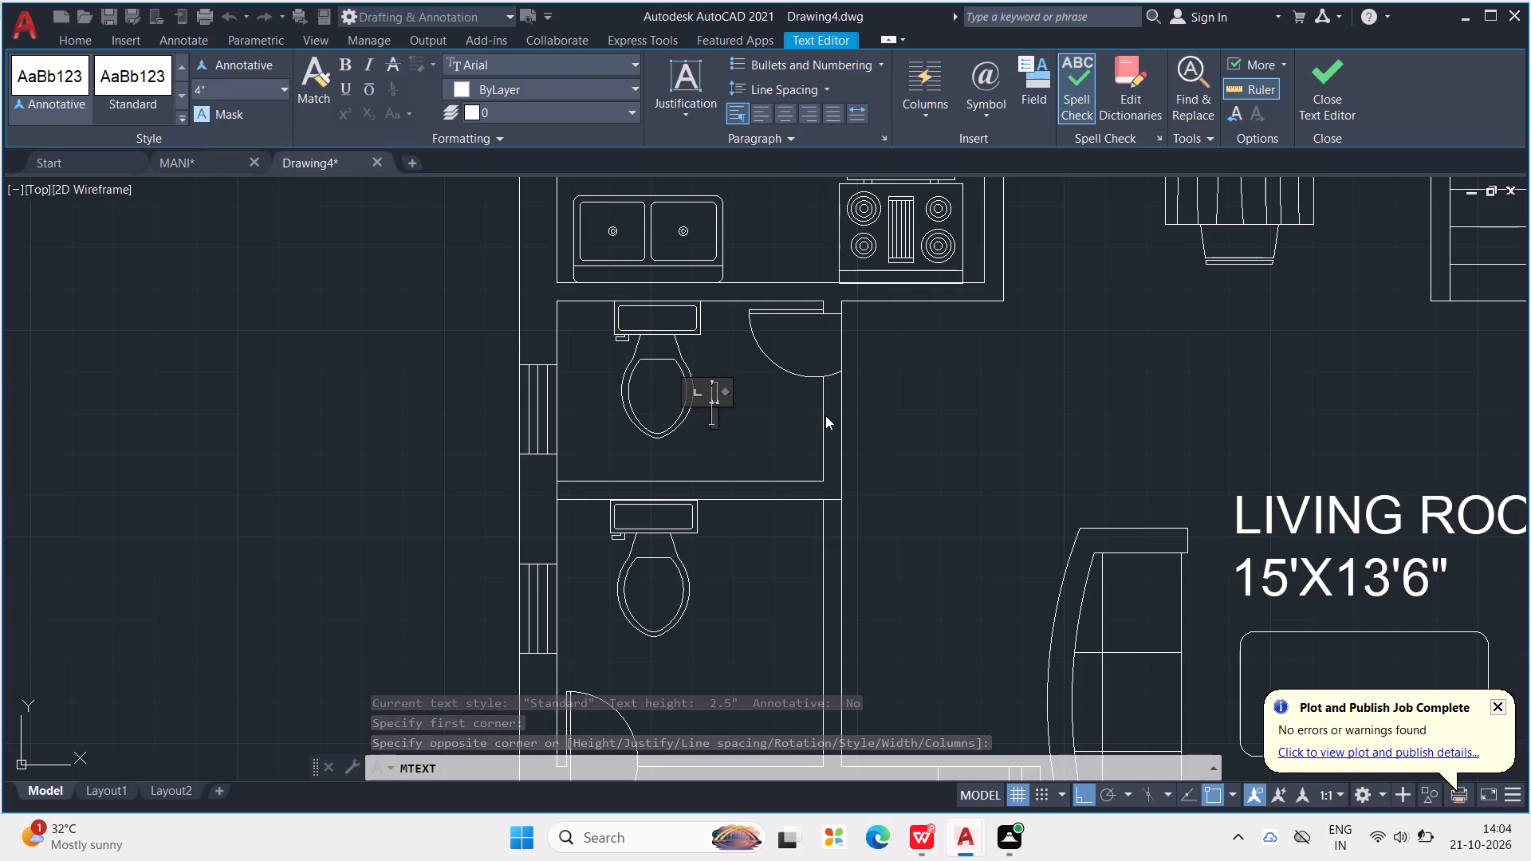
pyautogui.press('t')
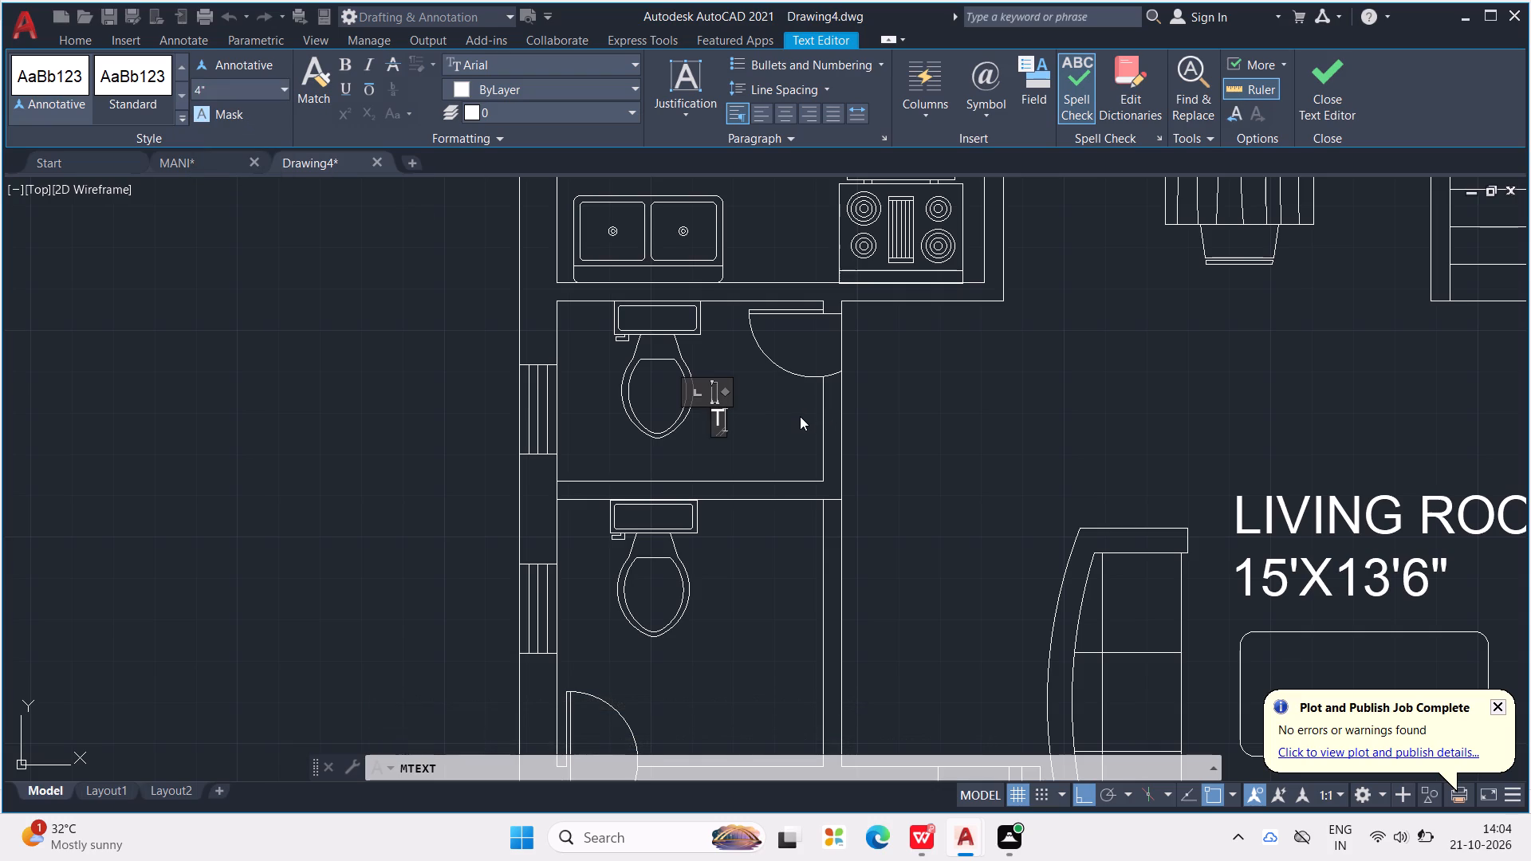
pyautogui.press('o')
pyautogui.press('i')
pyautogui.press('l')
pyautogui.write('ET')
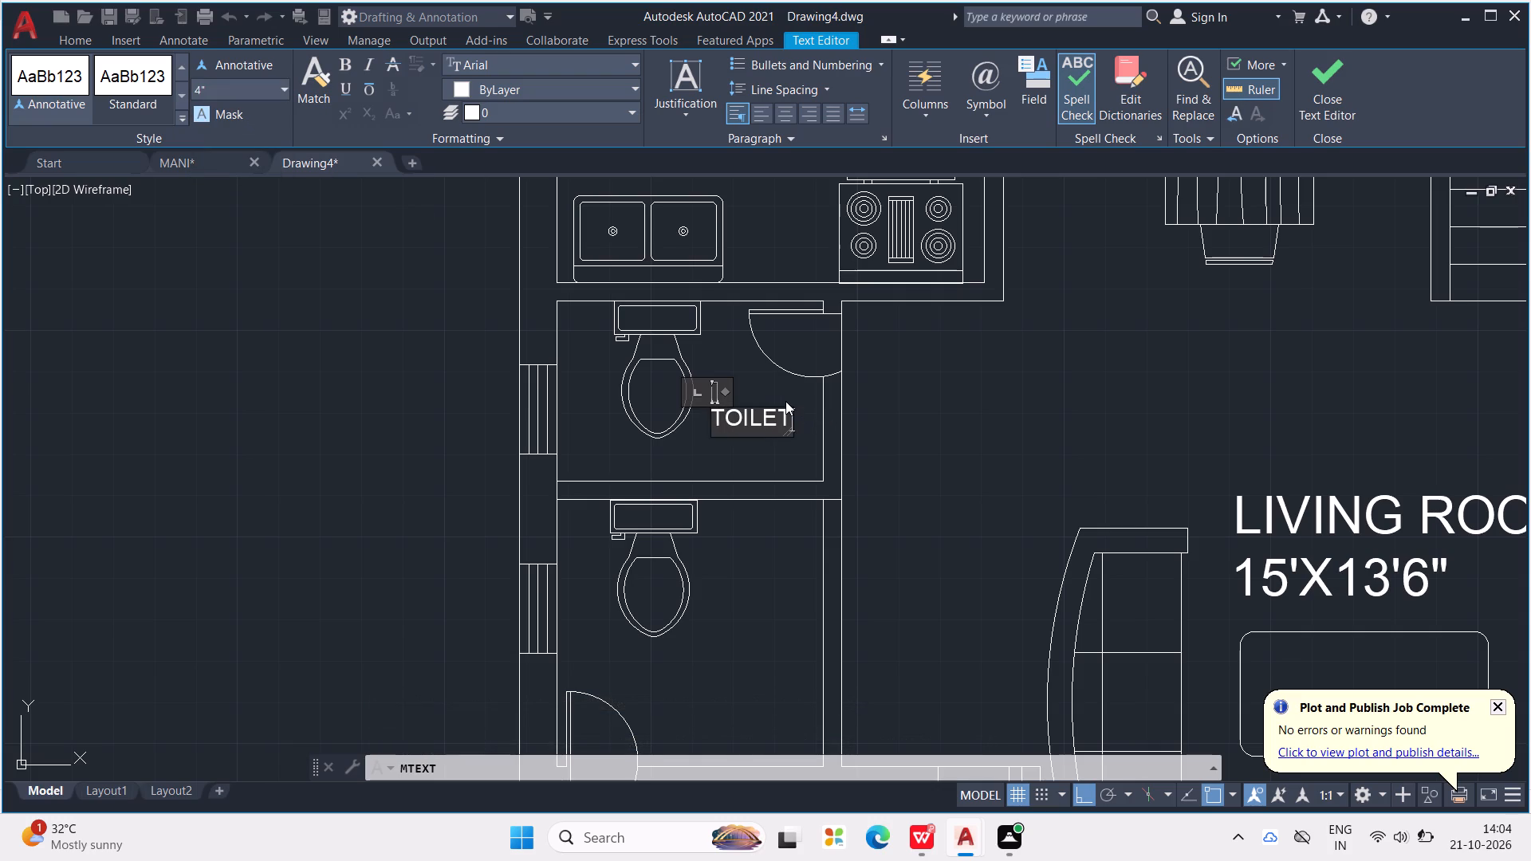
# Add the size 5'9"X4' as the toilet label's second line and finish the text.
pyautogui.press('Return')
pyautogui.press('5')
pyautogui.press("'")
pyautogui.write('9"')
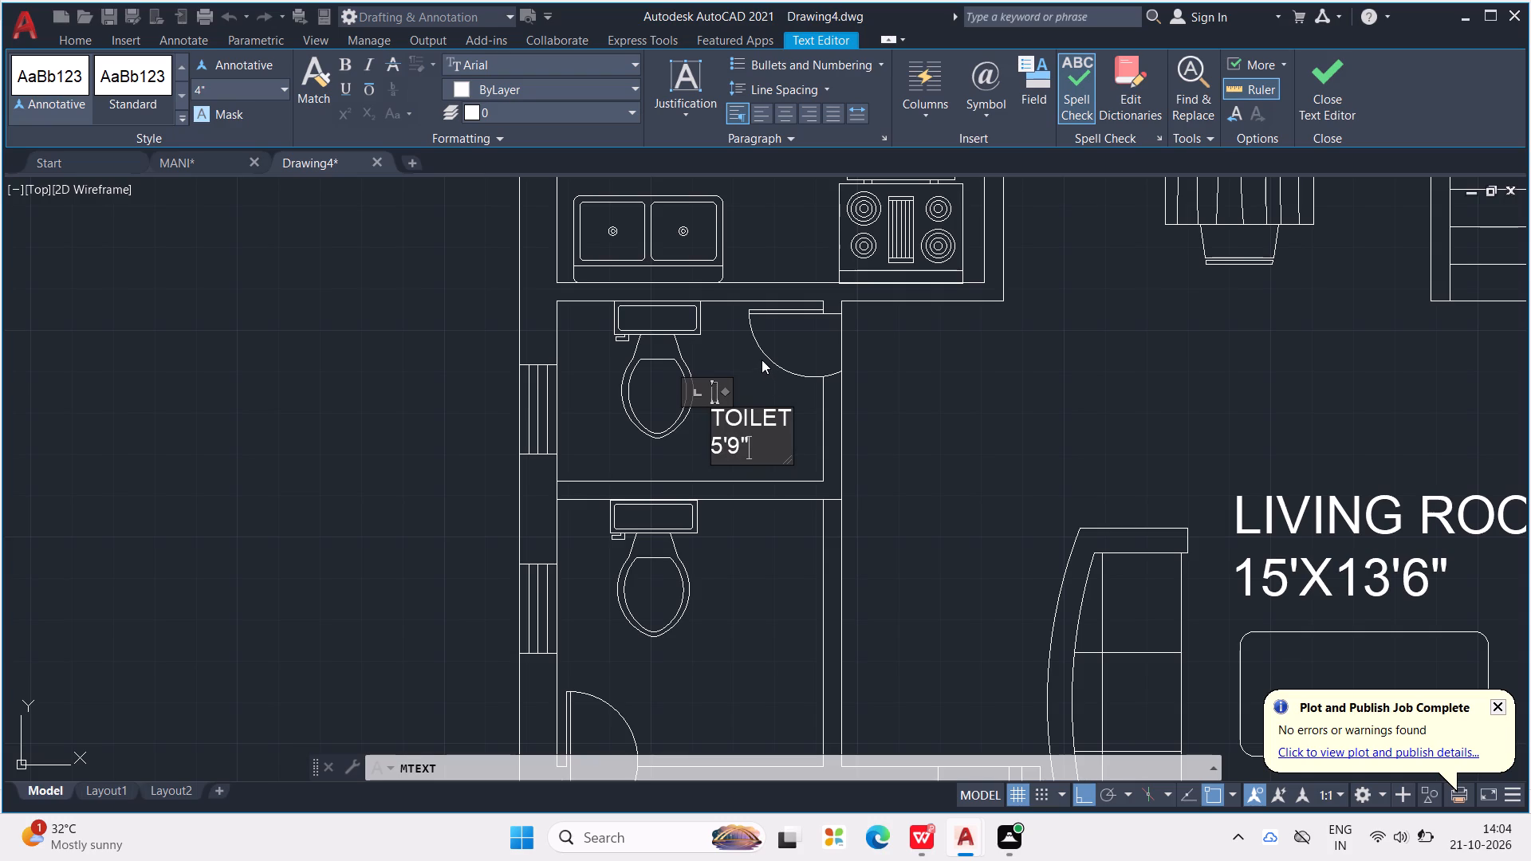
pyautogui.press('x')
pyautogui.write("4'")
pyautogui.click(430, 521)
# Copy the toilet label and paste the copy below the WC in the second toilet, next to the bedroom.
pyautogui.click(778, 423)
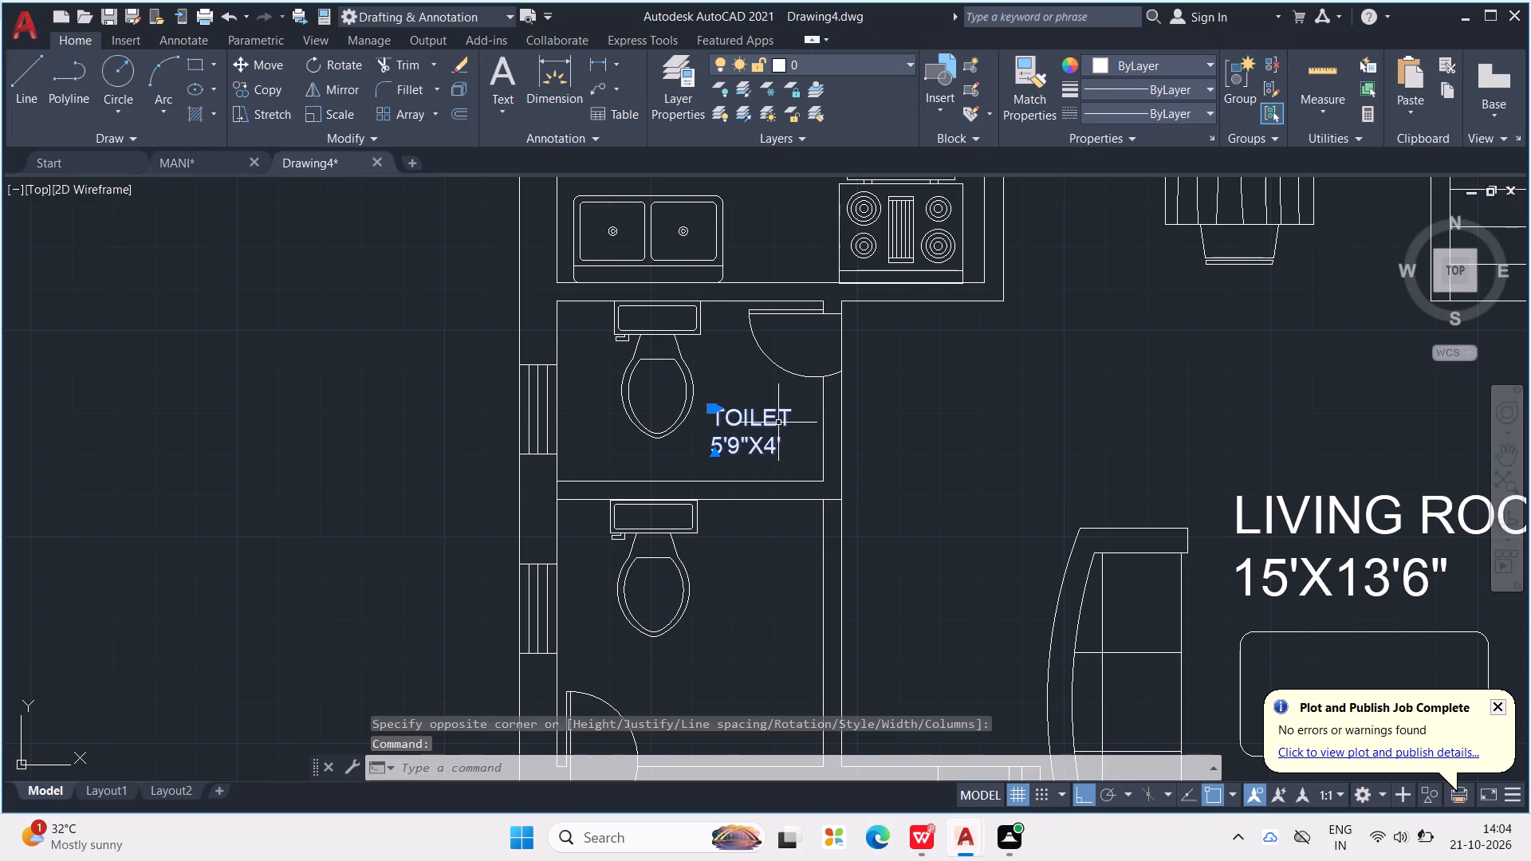
pyautogui.hotkey('ctrl', 'c')
pyautogui.hotkey('ctrl', 'v')
pyautogui.moveTo(740, 605); pyautogui.dragTo(735, 492, button='middle')
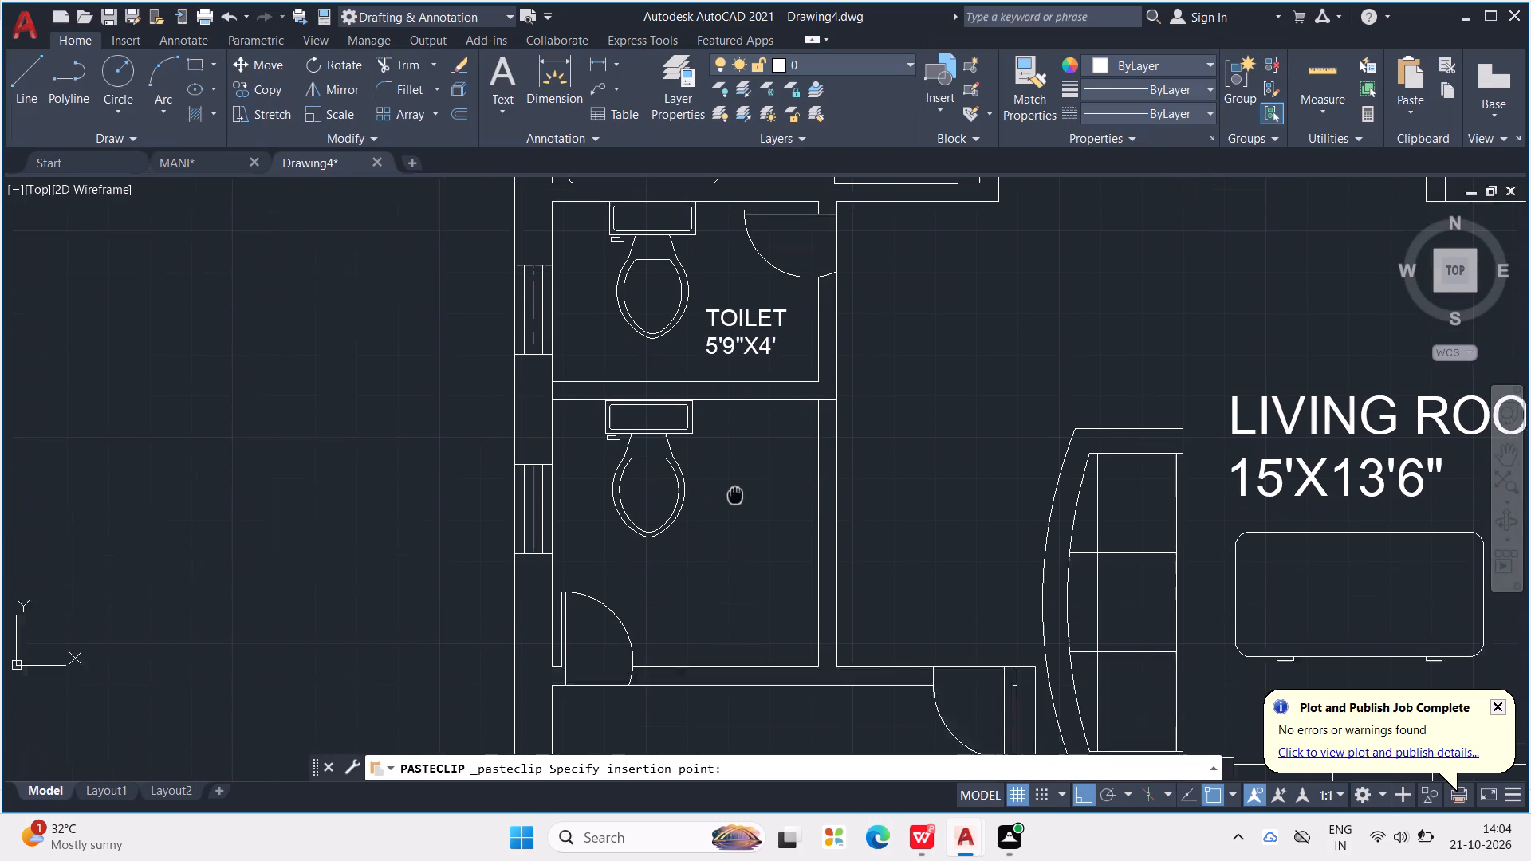
pyautogui.moveTo(735, 492); pyautogui.dragTo(734, 431, button='middle')
pyautogui.click(667, 533)
# Change the second toilet label's size line to 5'9"X5'9" and finish editing the text.
pyautogui.doubleClick(719, 490)
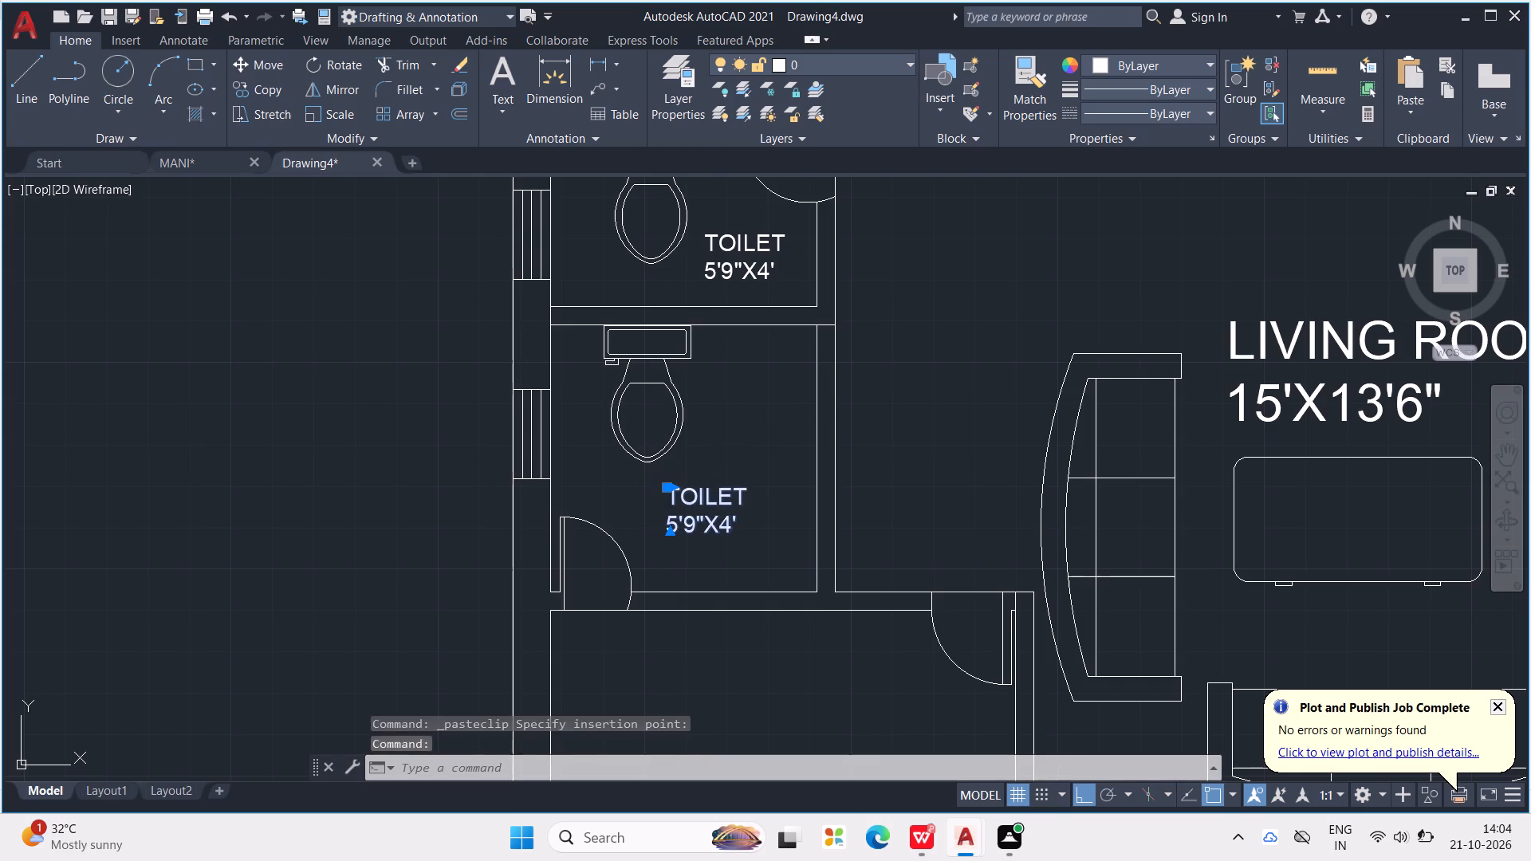
pyautogui.scroll(2, 734, 537)
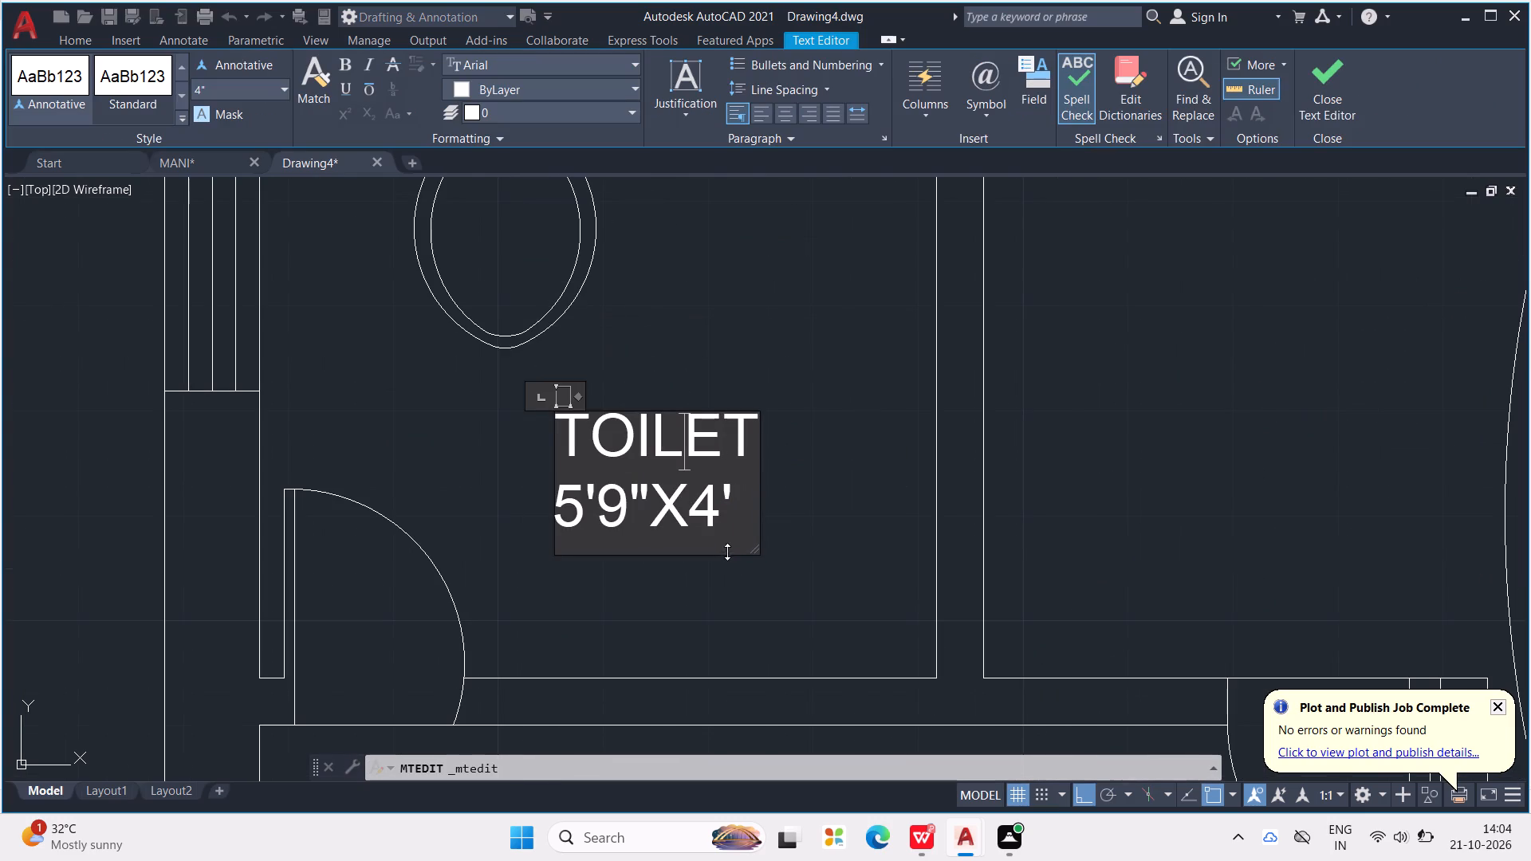
pyautogui.click(720, 518)
pyautogui.press('BackSpace')
pyautogui.write("5'")
pyautogui.press('Right')
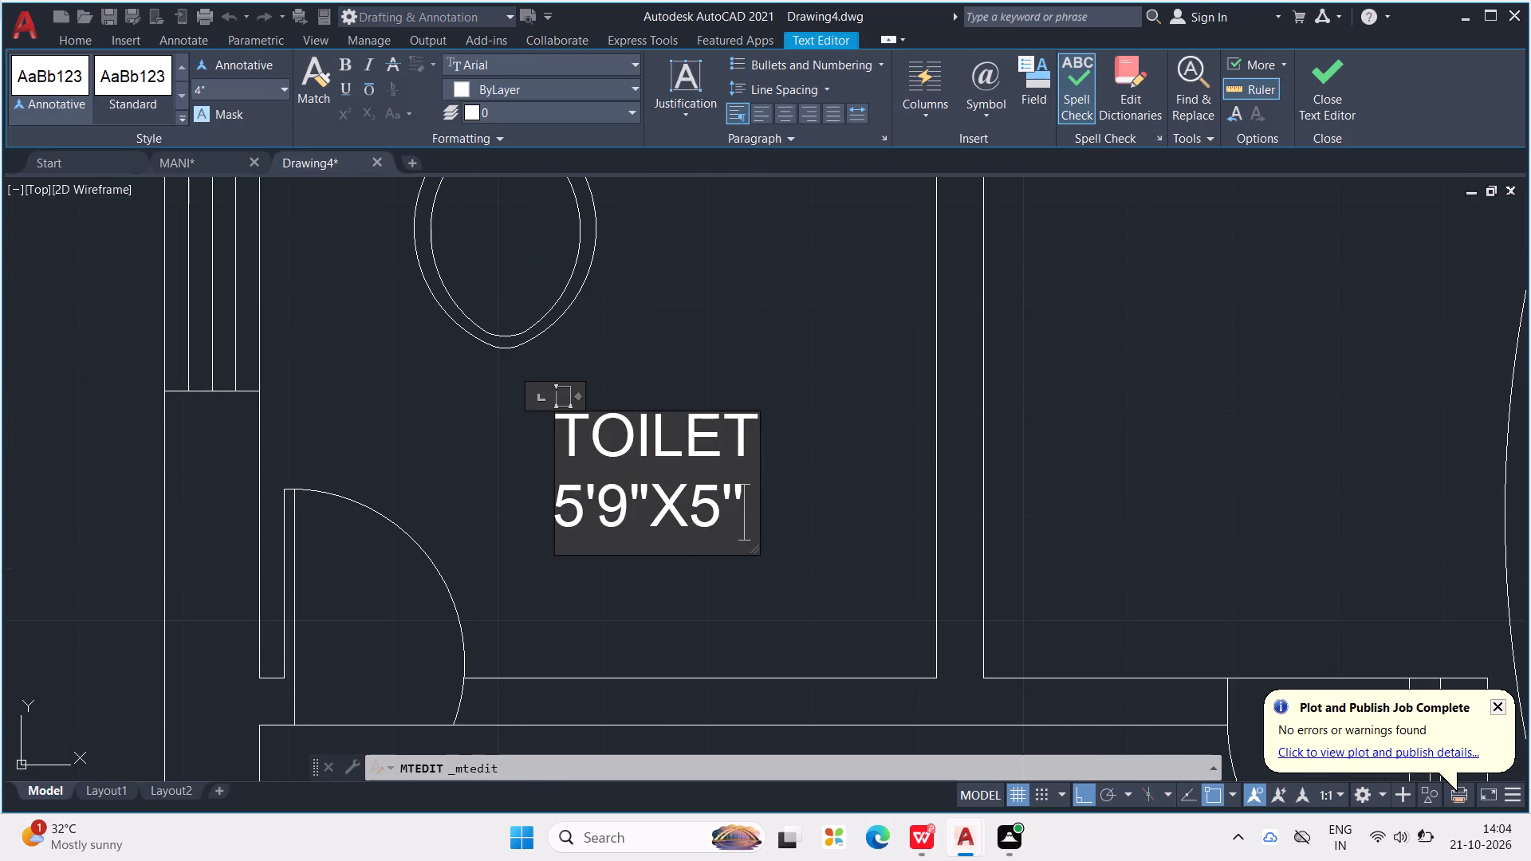
pyautogui.press('BackSpace')
pyautogui.write('9"')
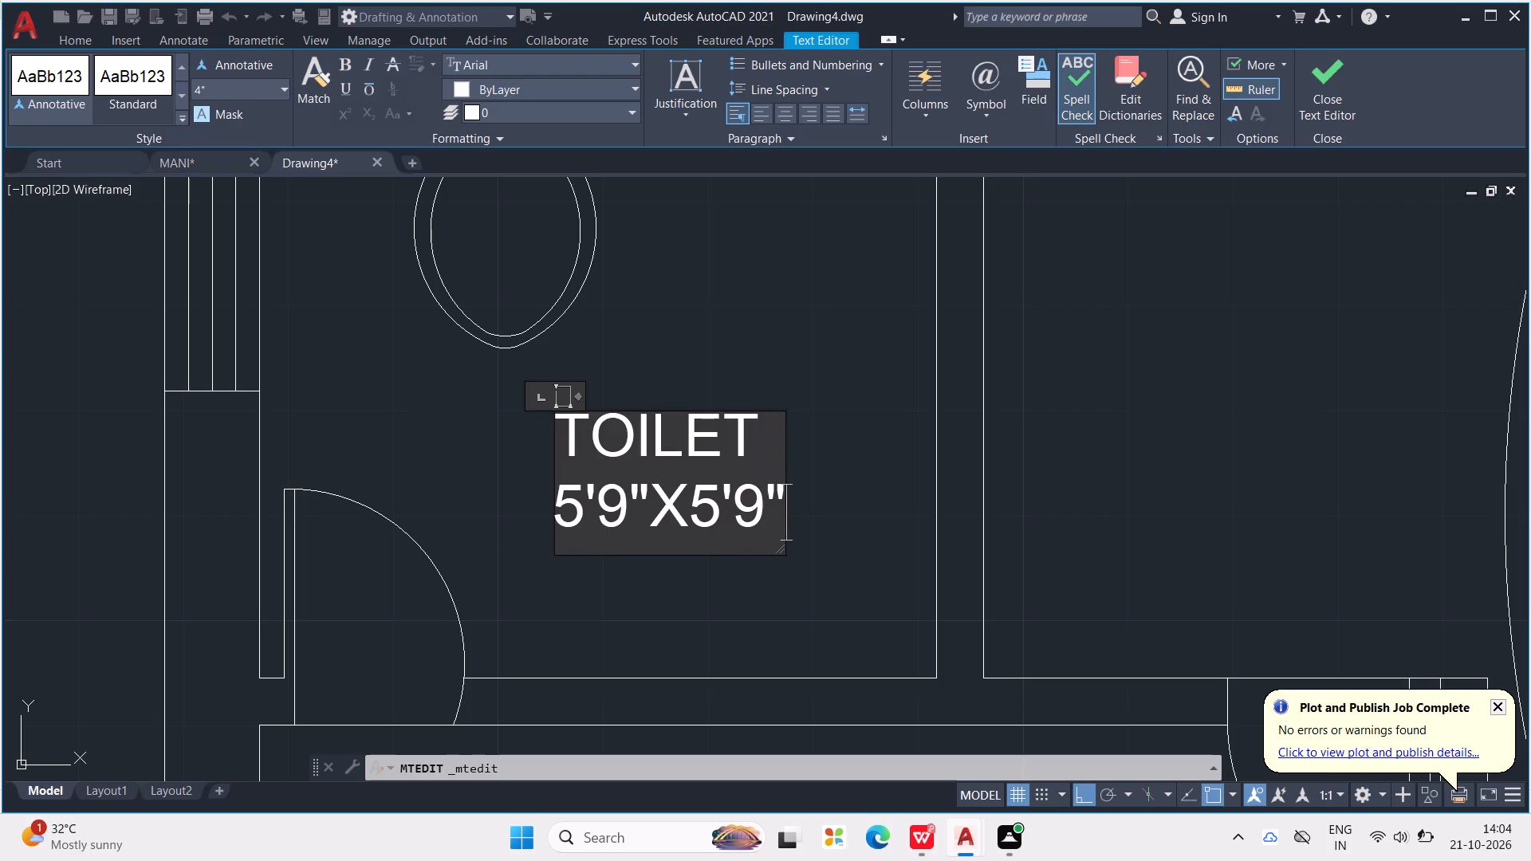
pyautogui.moveTo(763, 339); pyautogui.dragTo(767, 328)
# Copy the living room label and paste the copy above the bed in the room below the toilets.
pyautogui.scroll(-3, 770, 327)
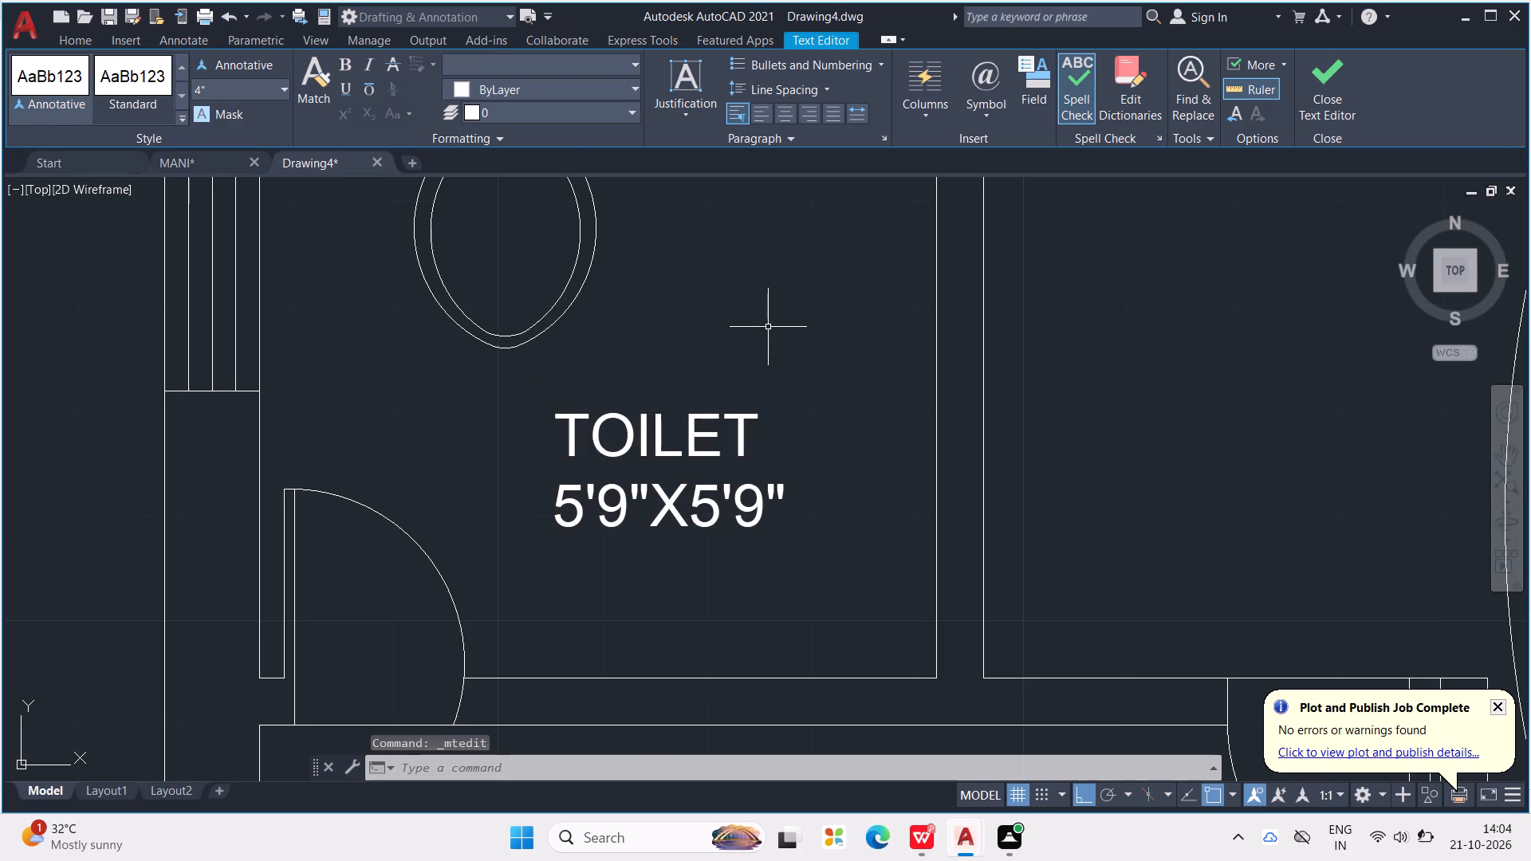
pyautogui.scroll(-3, 771, 328)
pyautogui.moveTo(809, 361); pyautogui.dragTo(765, 364, button='middle')
pyautogui.scroll(-1, 765, 364)
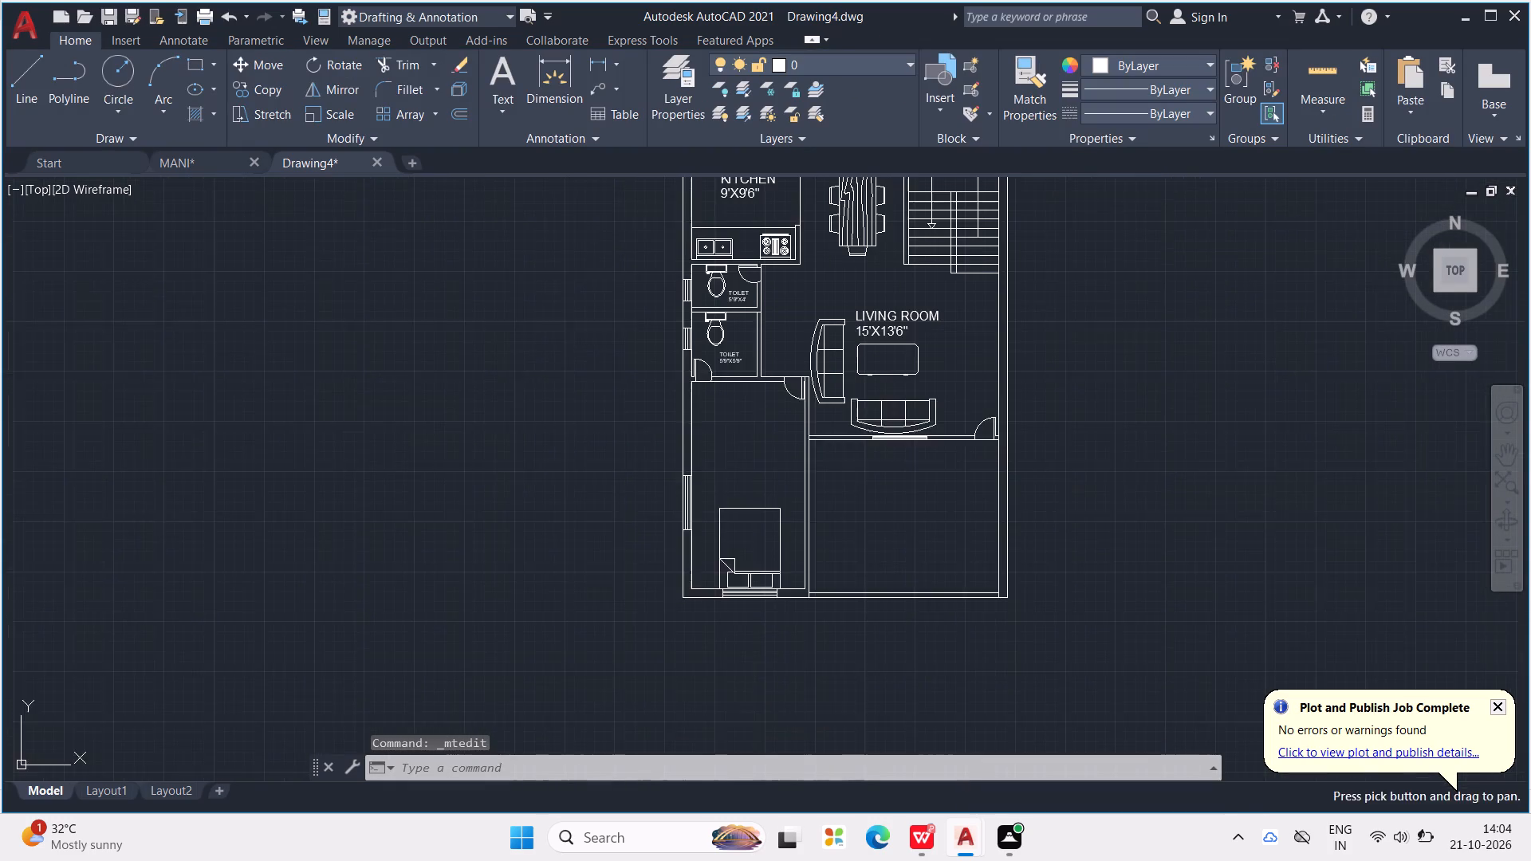
pyautogui.moveTo(764, 372); pyautogui.dragTo(754, 415, button='middle')
pyautogui.click(883, 353)
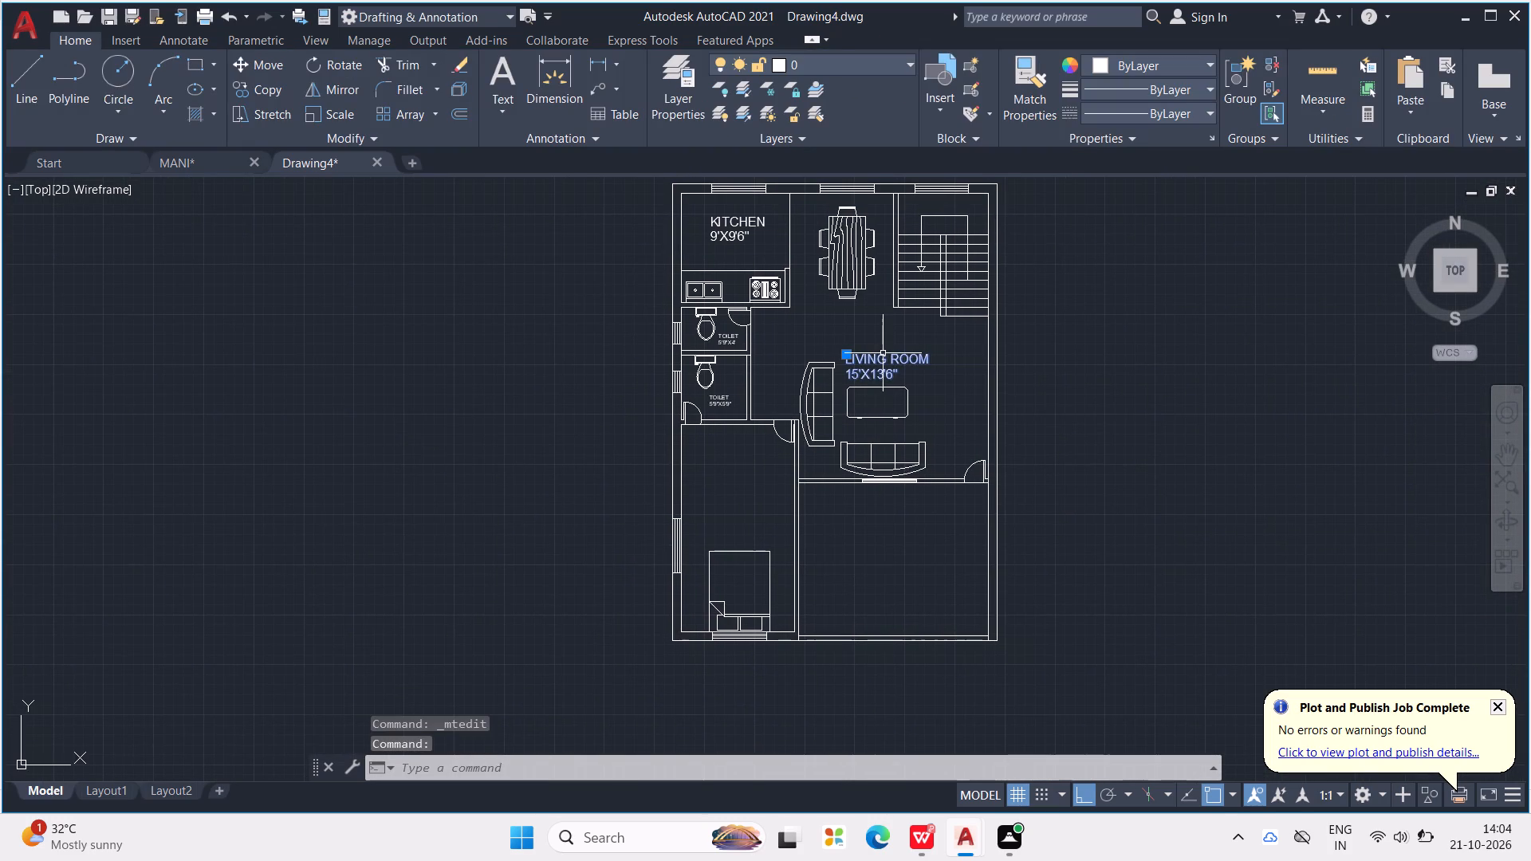
pyautogui.hotkey('ctrl', 'c')
pyautogui.hotkey('ctrl', 'v')
pyautogui.scroll(1, 695, 489)
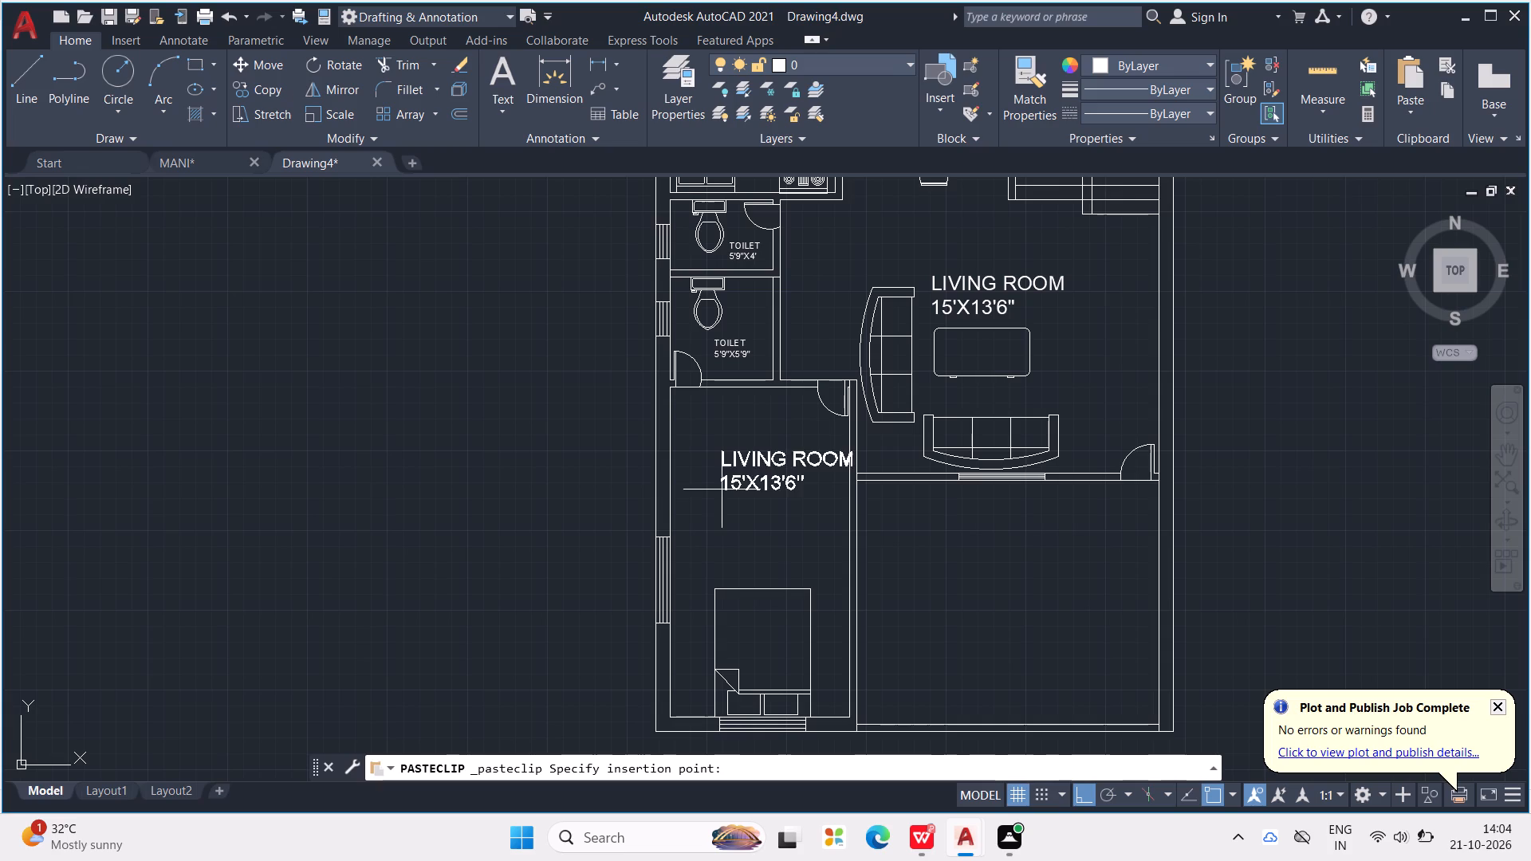
pyautogui.click(693, 503)
# Change the first line of the copied label above the bed to BED ROOM.
pyautogui.doubleClick(739, 473)
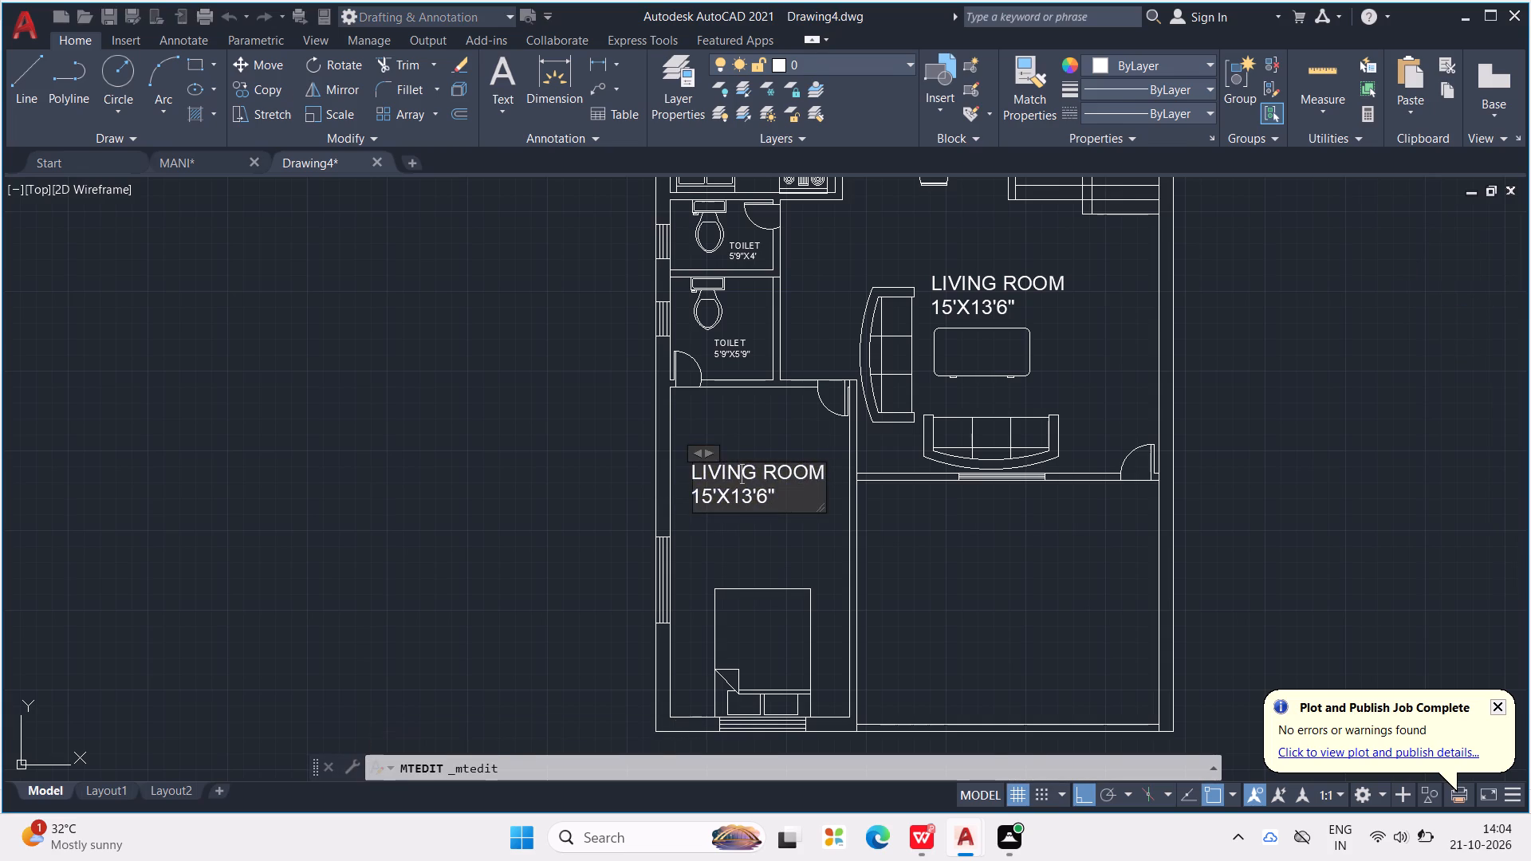
pyautogui.scroll(3, 767, 490)
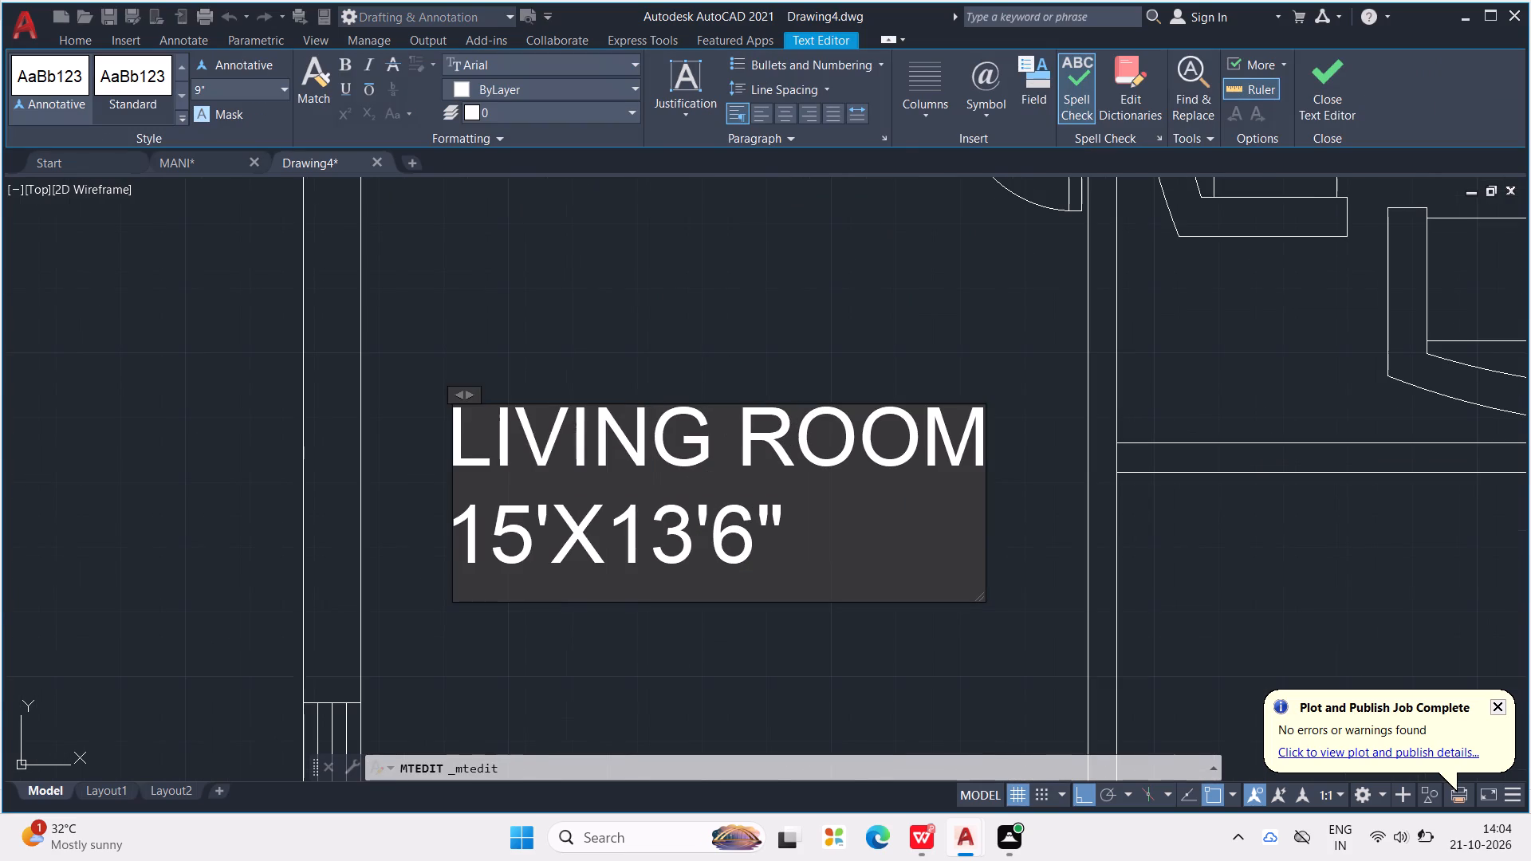
pyautogui.moveTo(726, 438); pyautogui.dragTo(445, 500)
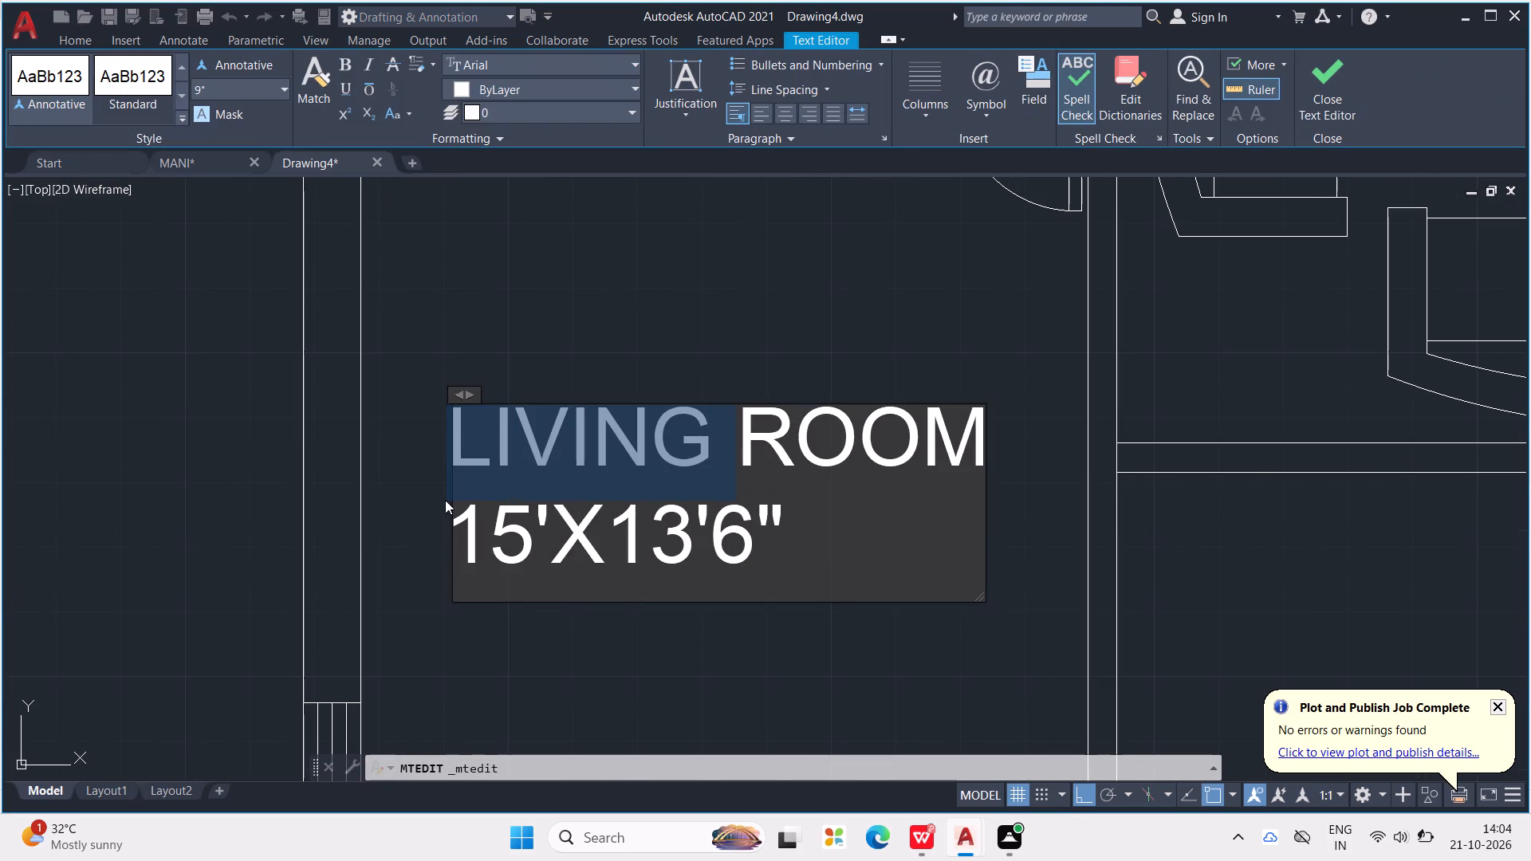
pyautogui.write('BED')
pyautogui.press('space')
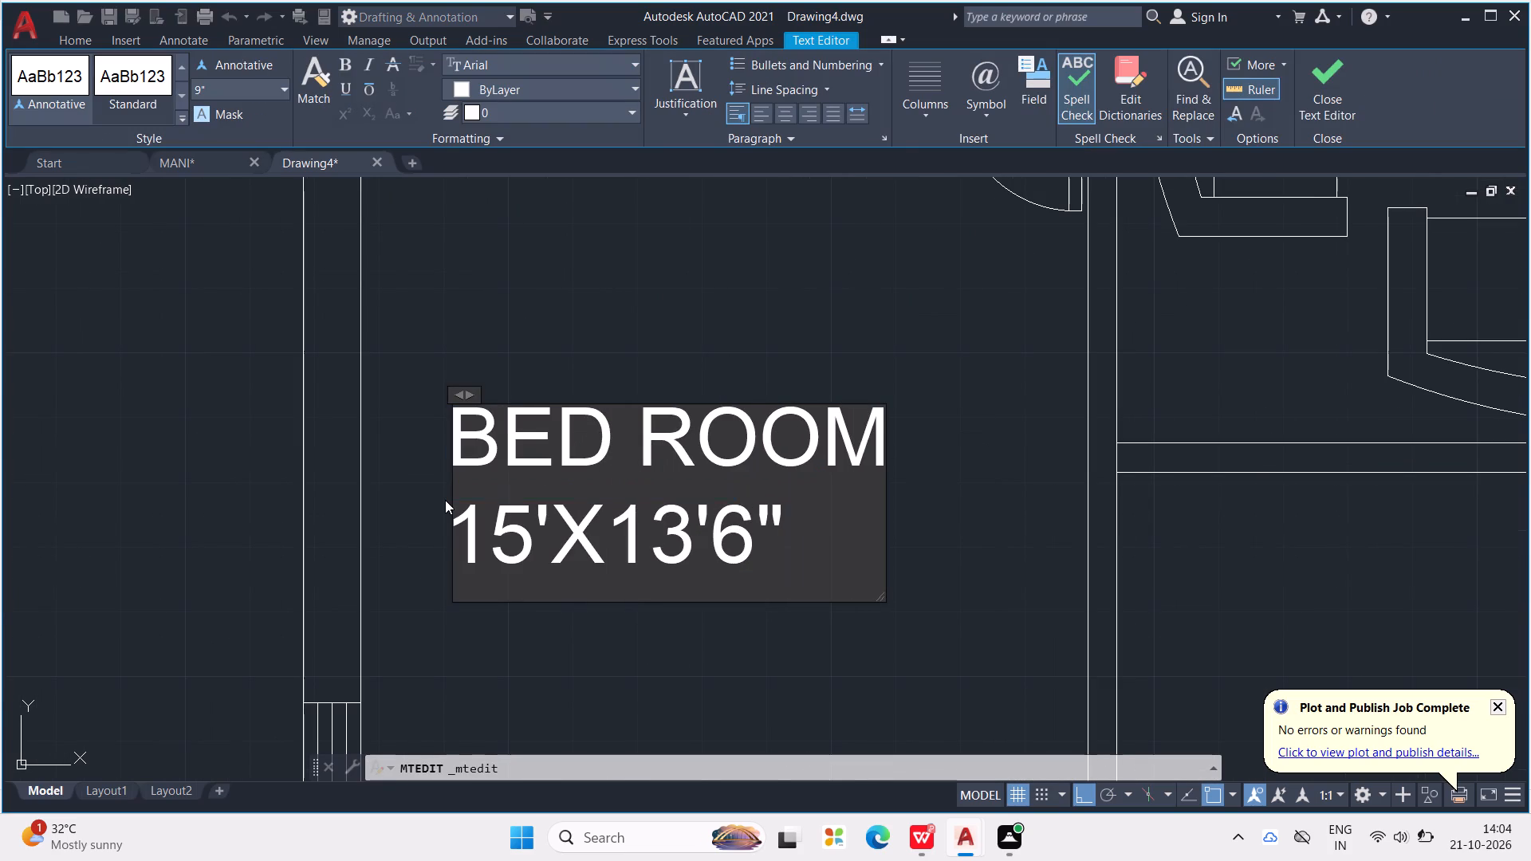
# Change the first dimension in the bedroom label's size line to 9'9".
pyautogui.scroll(2, 604, 553)
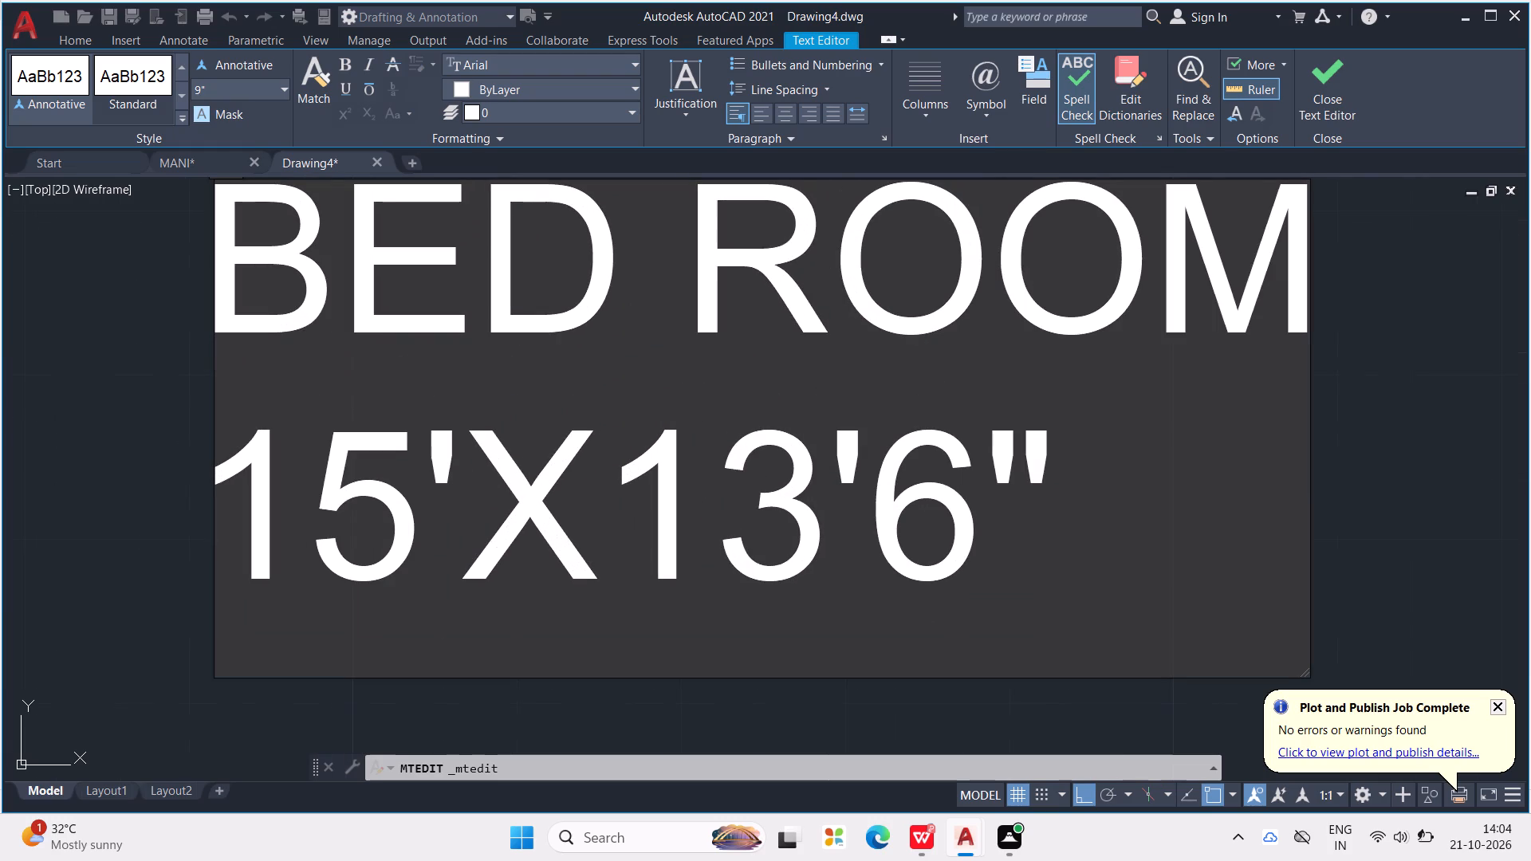
pyautogui.click(442, 548)
pyautogui.press('BackSpace')
pyautogui.press('BackSpace')
pyautogui.press('9')
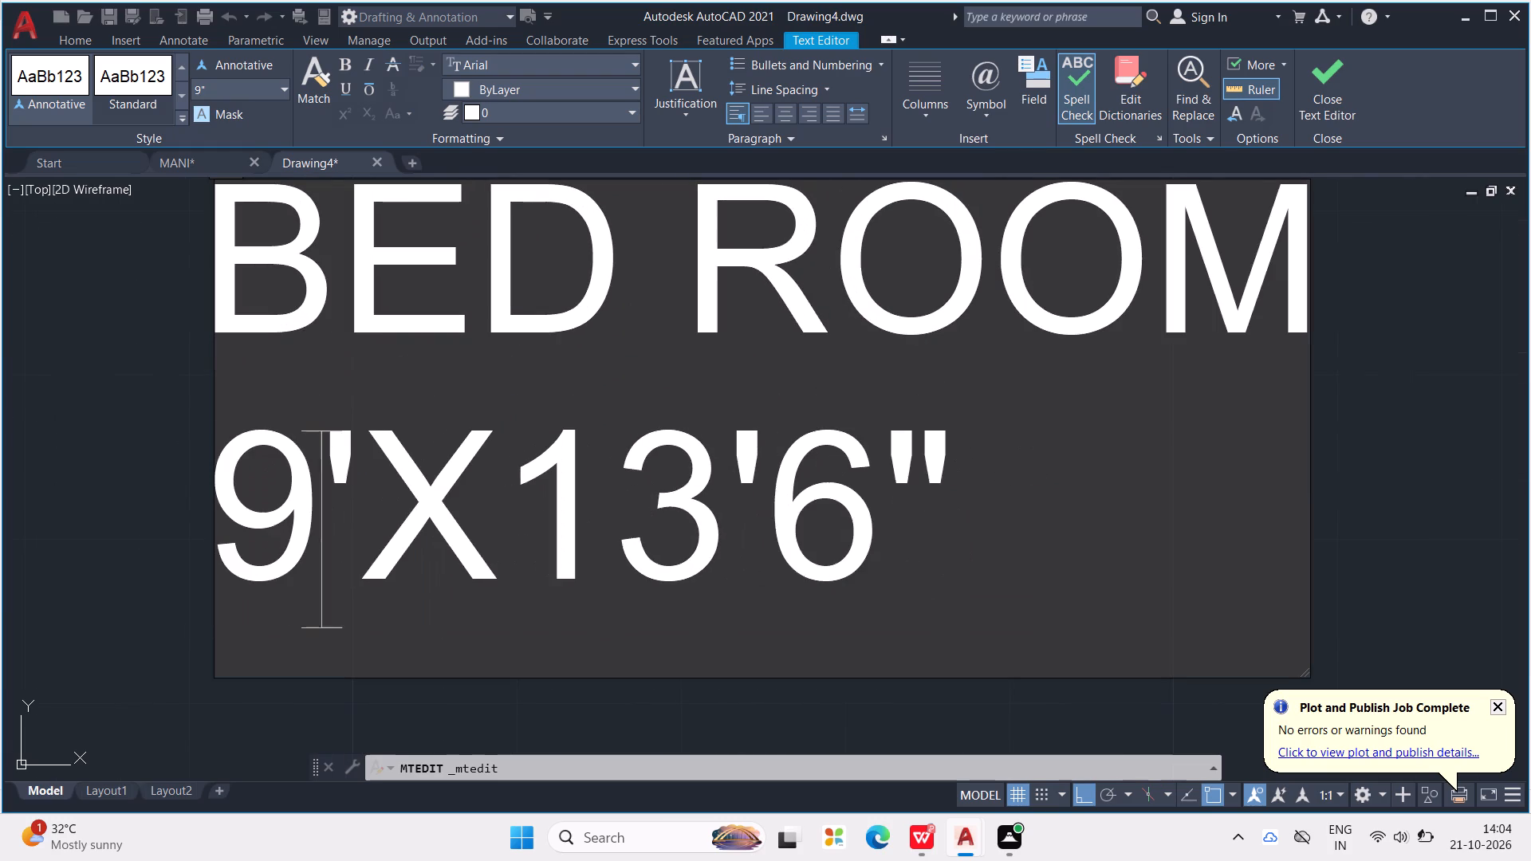
pyautogui.press('Right')
pyautogui.press('Right')
pyautogui.press('Left')
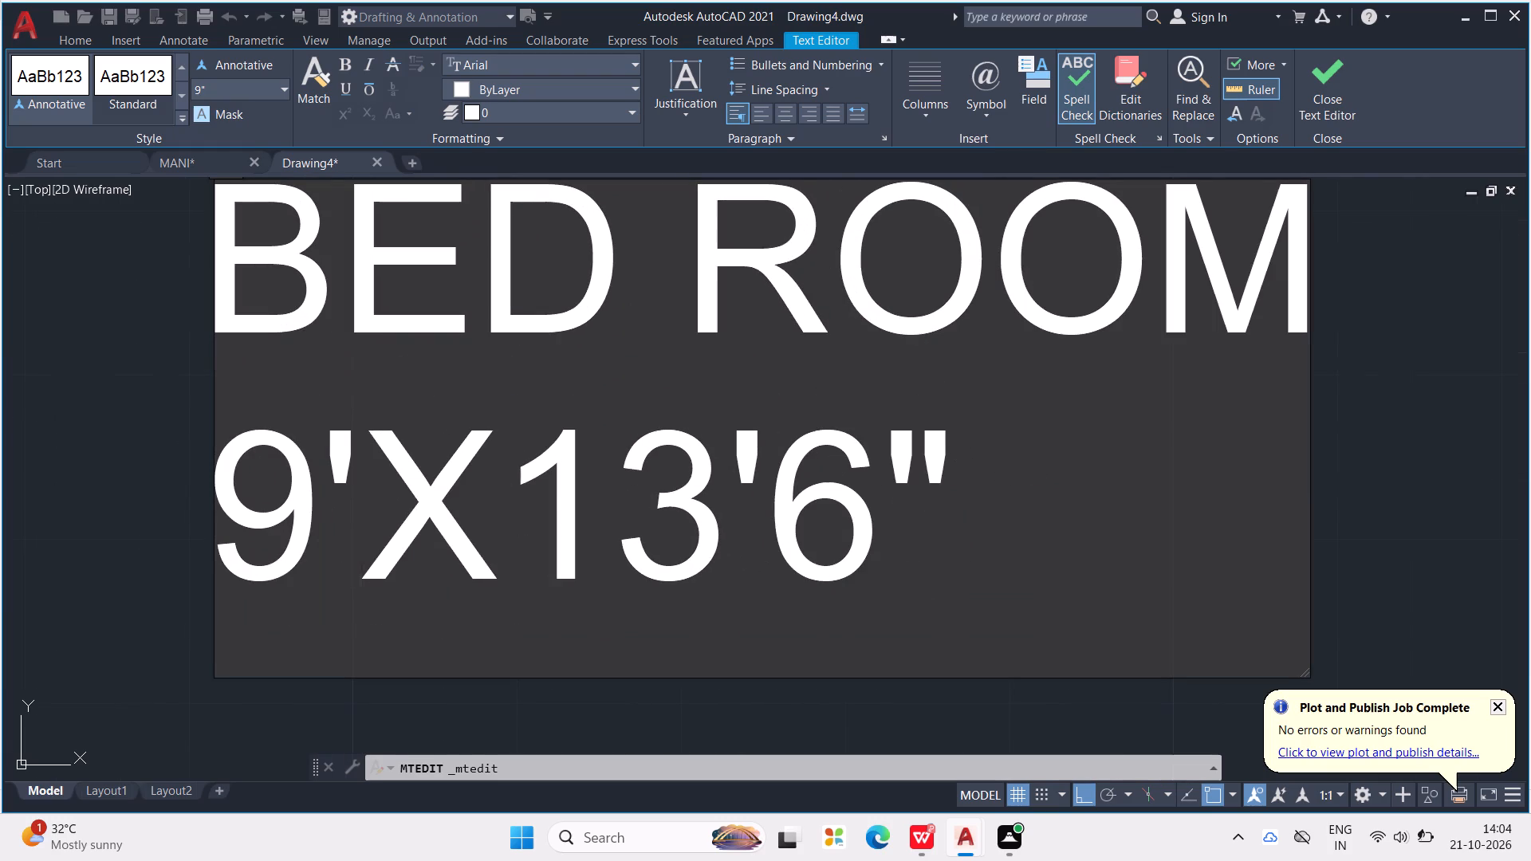
pyautogui.write('9"')
# Change the second dimension in the bedroom label's size line to 15'9" and finish editing the text.
pyautogui.press('Right')
pyautogui.press('Right')
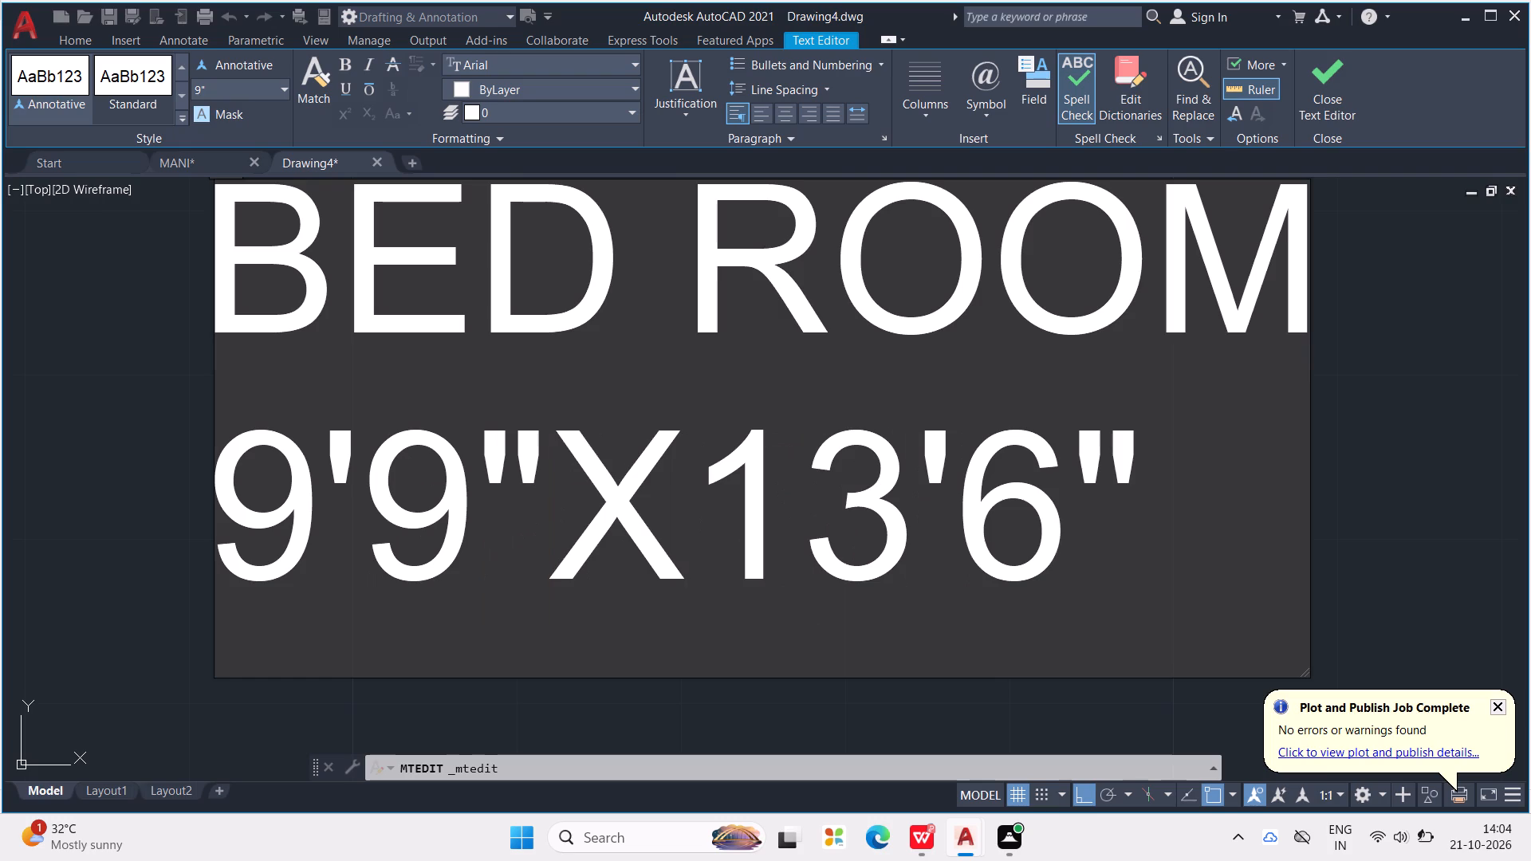
pyautogui.press('Right')
pyautogui.press('BackSpace')
pyautogui.press('5')
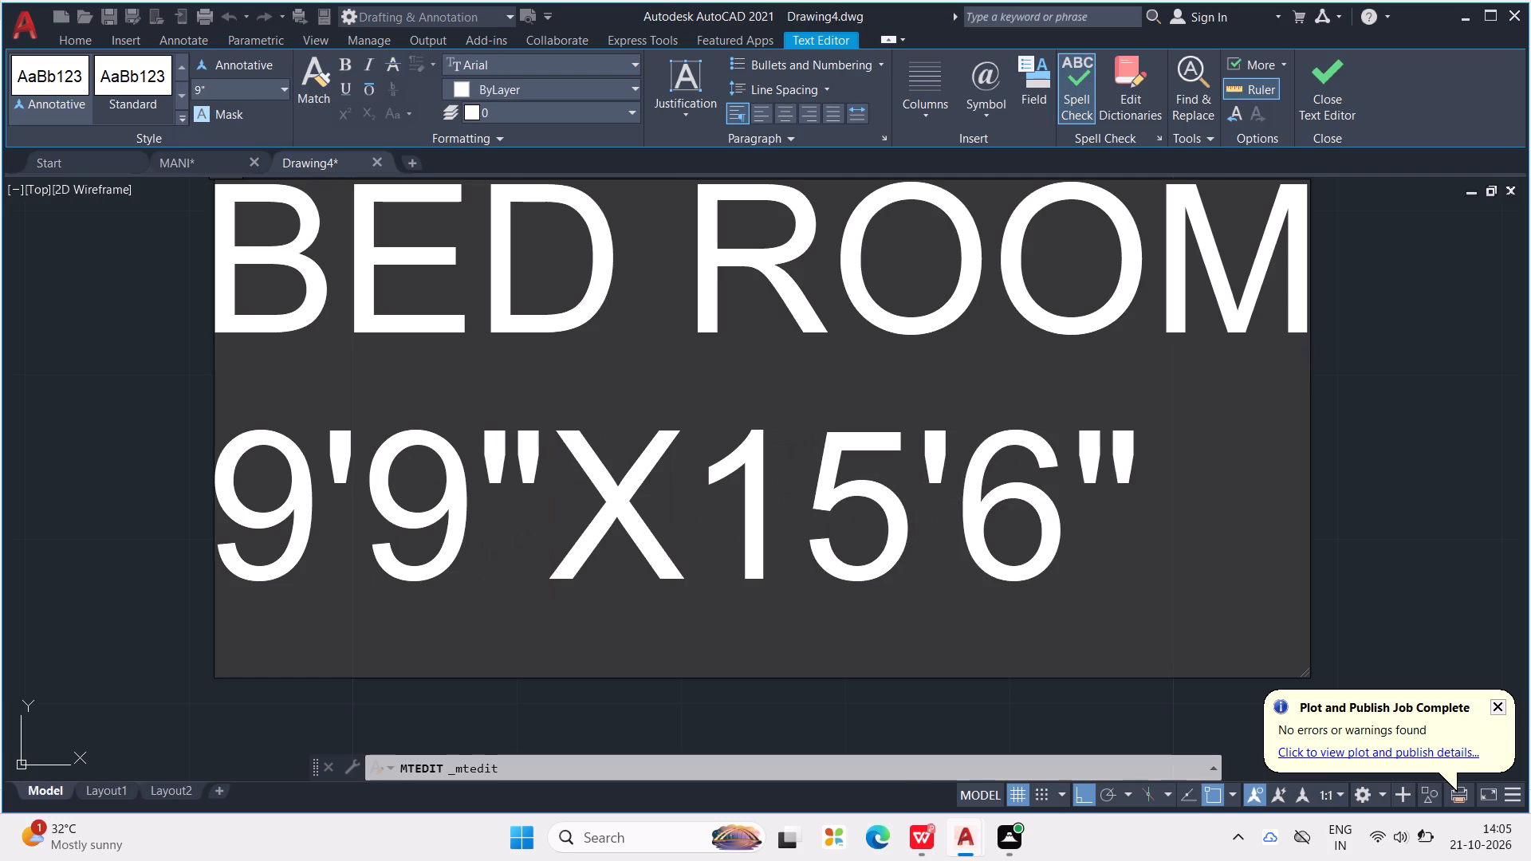
pyautogui.press('Right')
pyautogui.press('Right')
pyautogui.press('BackSpace')
pyautogui.press('9')
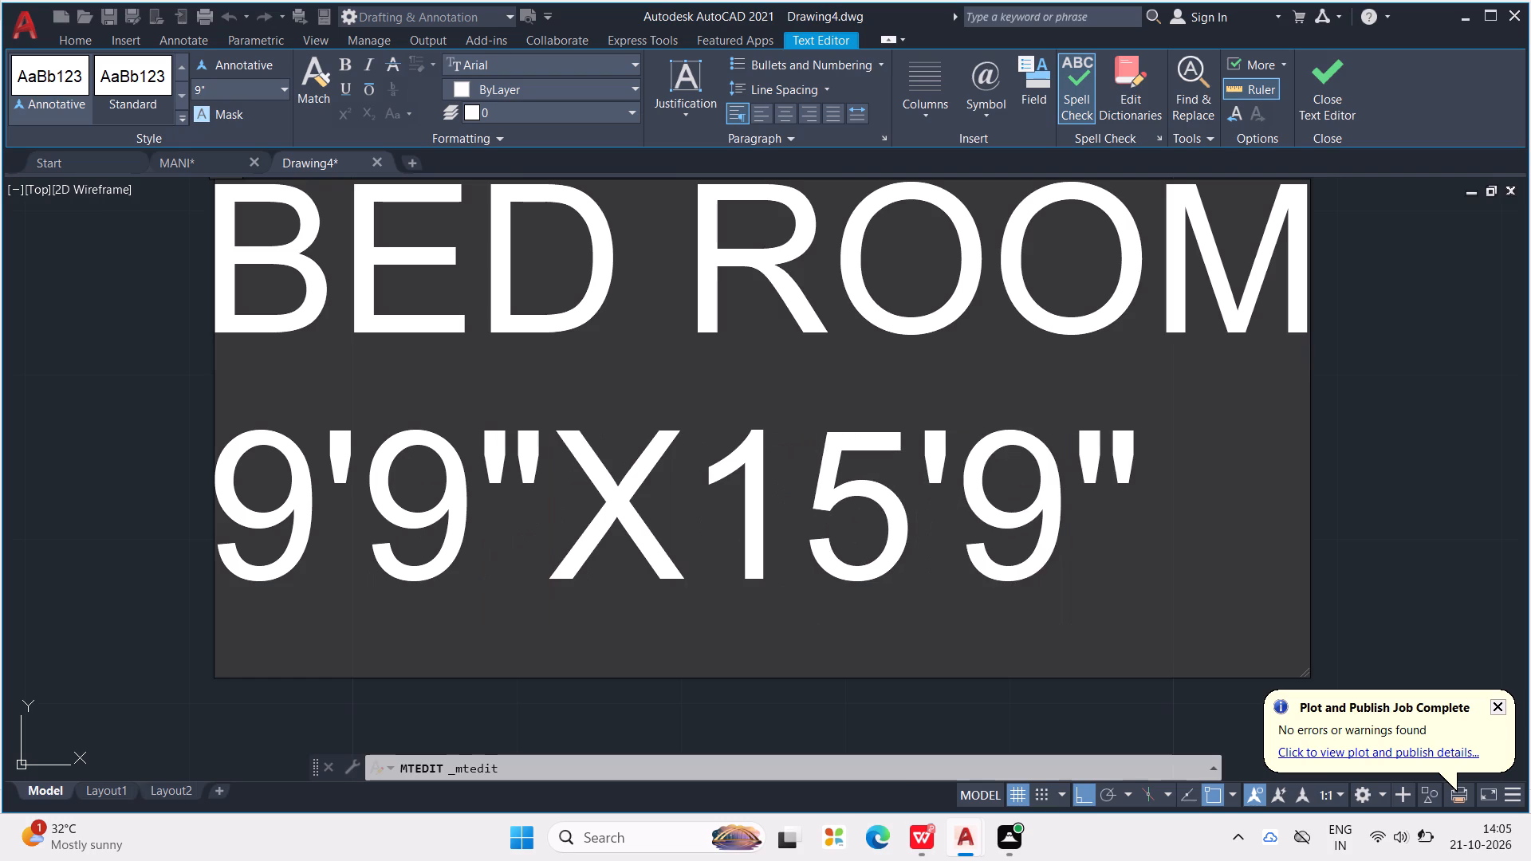
pyautogui.scroll(-4, 487, 655)
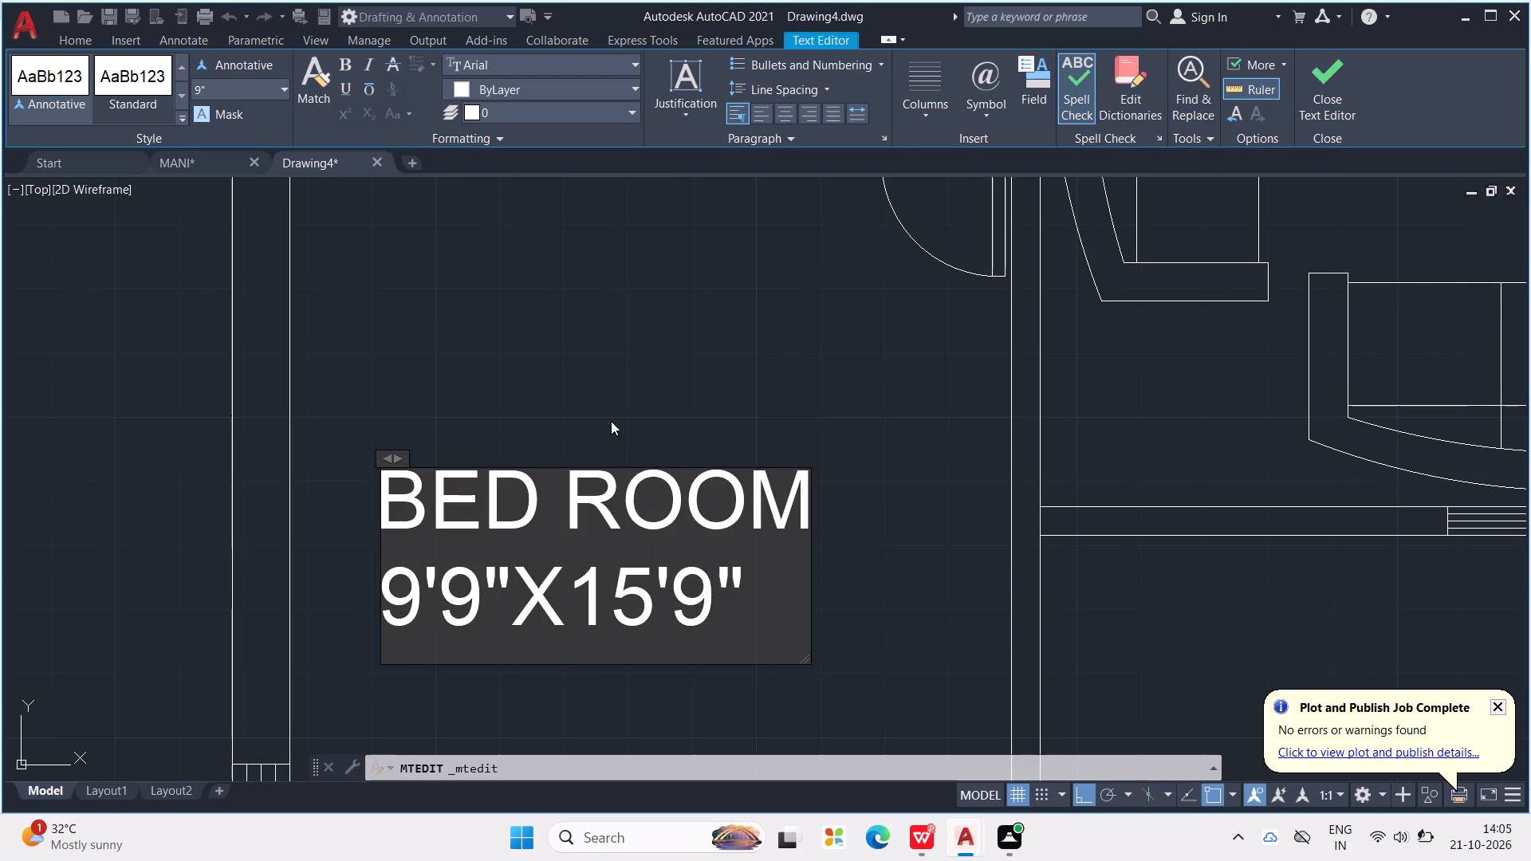
pyautogui.click(611, 421)
pyautogui.scroll(-2, 622, 424)
pyautogui.moveTo(662, 484); pyautogui.dragTo(661, 482, button='middle')
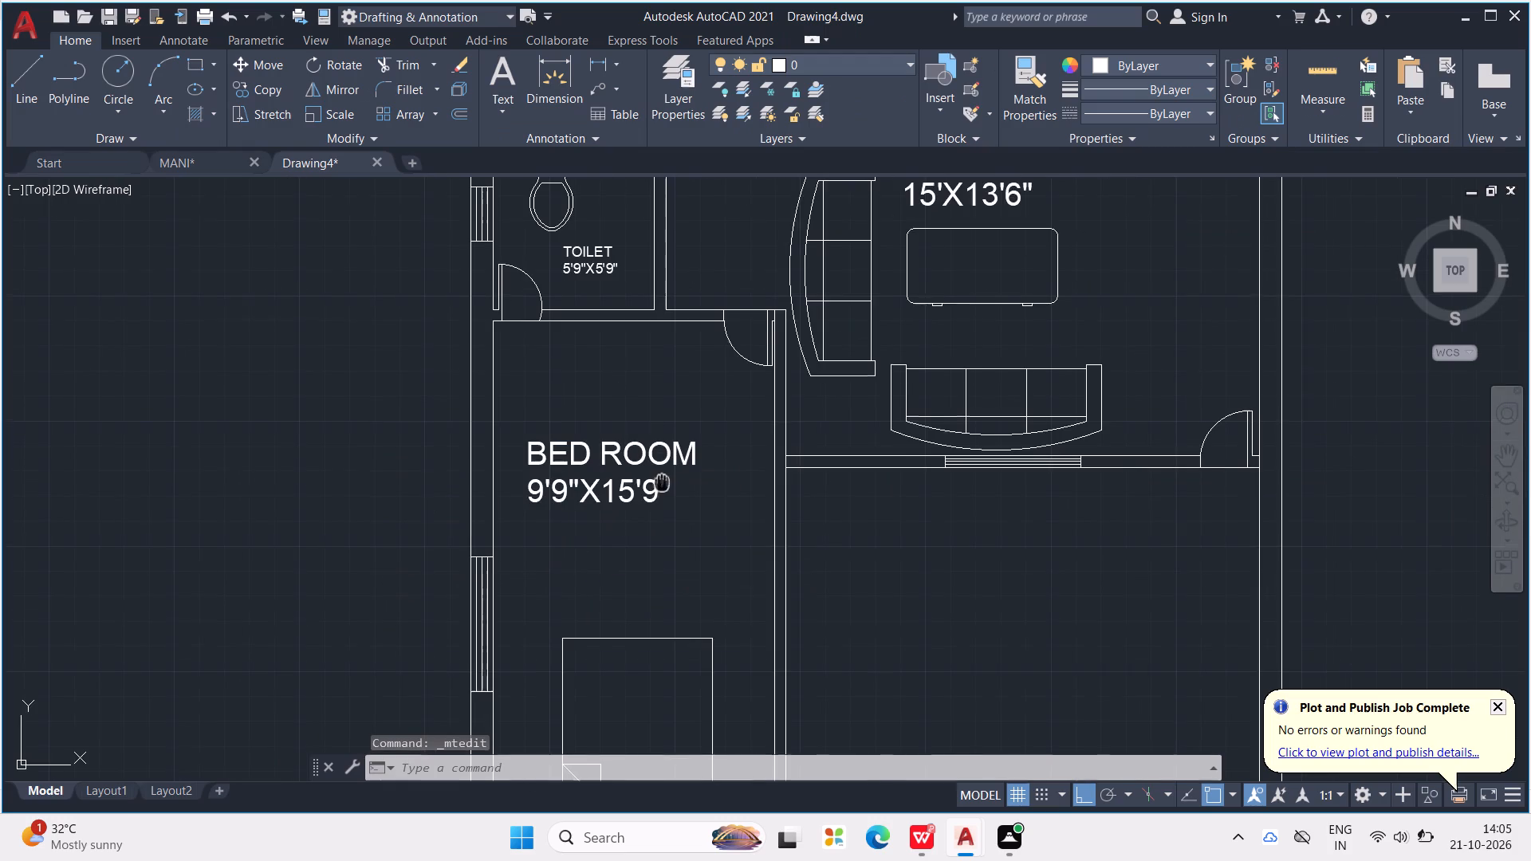
# Copy the BED ROOM label and paste the copy into the empty room below the living room.
pyautogui.moveTo(661, 482); pyautogui.dragTo(628, 454, button='middle')
pyautogui.click(572, 452)
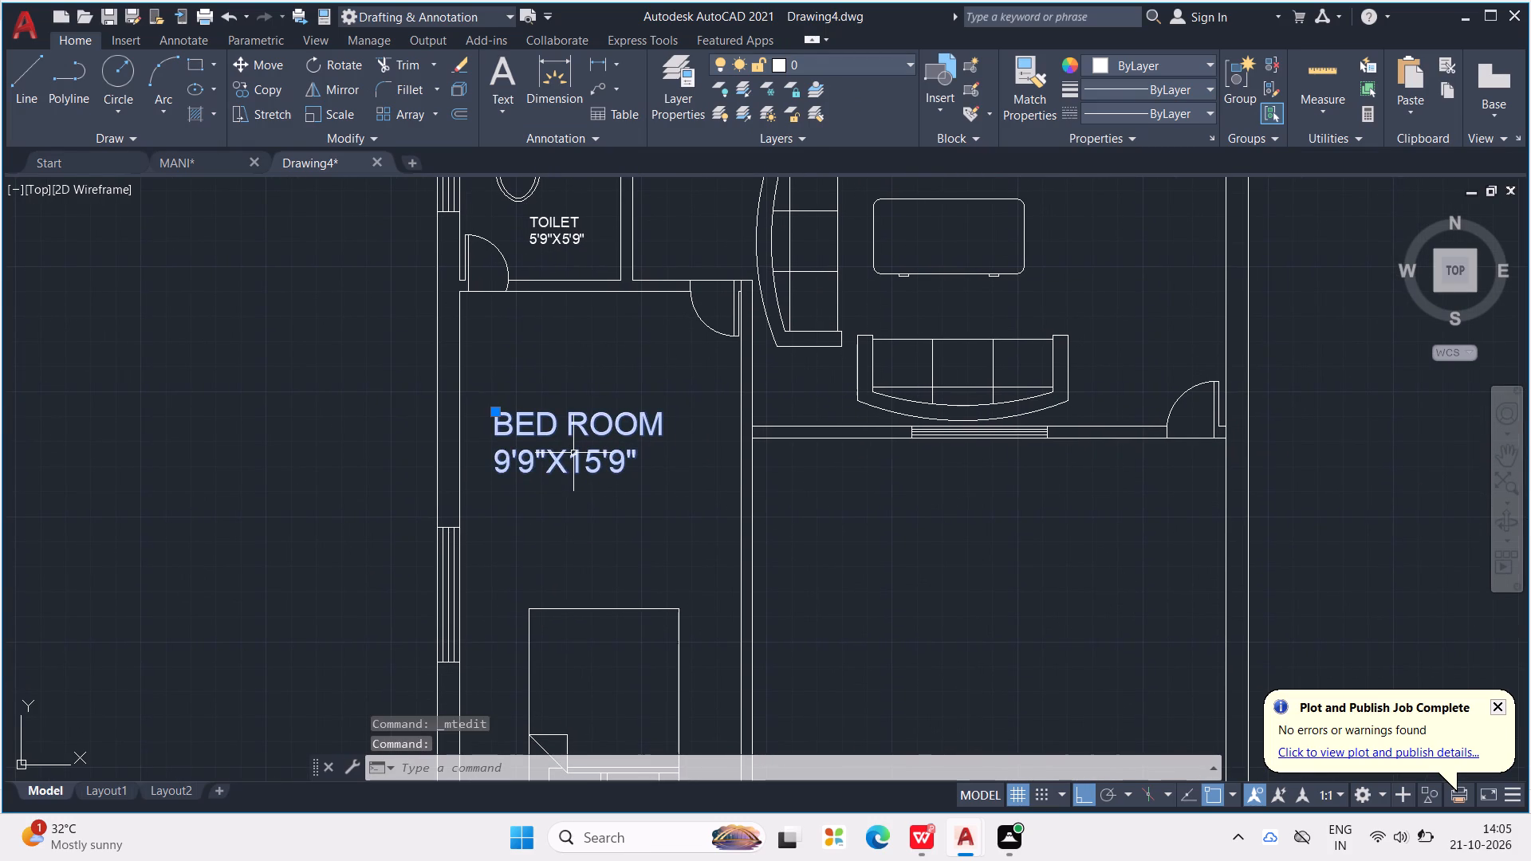
pyautogui.hotkey('ctrl', 'c')
pyautogui.hotkey('ctrl', 'v')
pyautogui.moveTo(888, 606); pyautogui.dragTo(868, 593, button='middle')
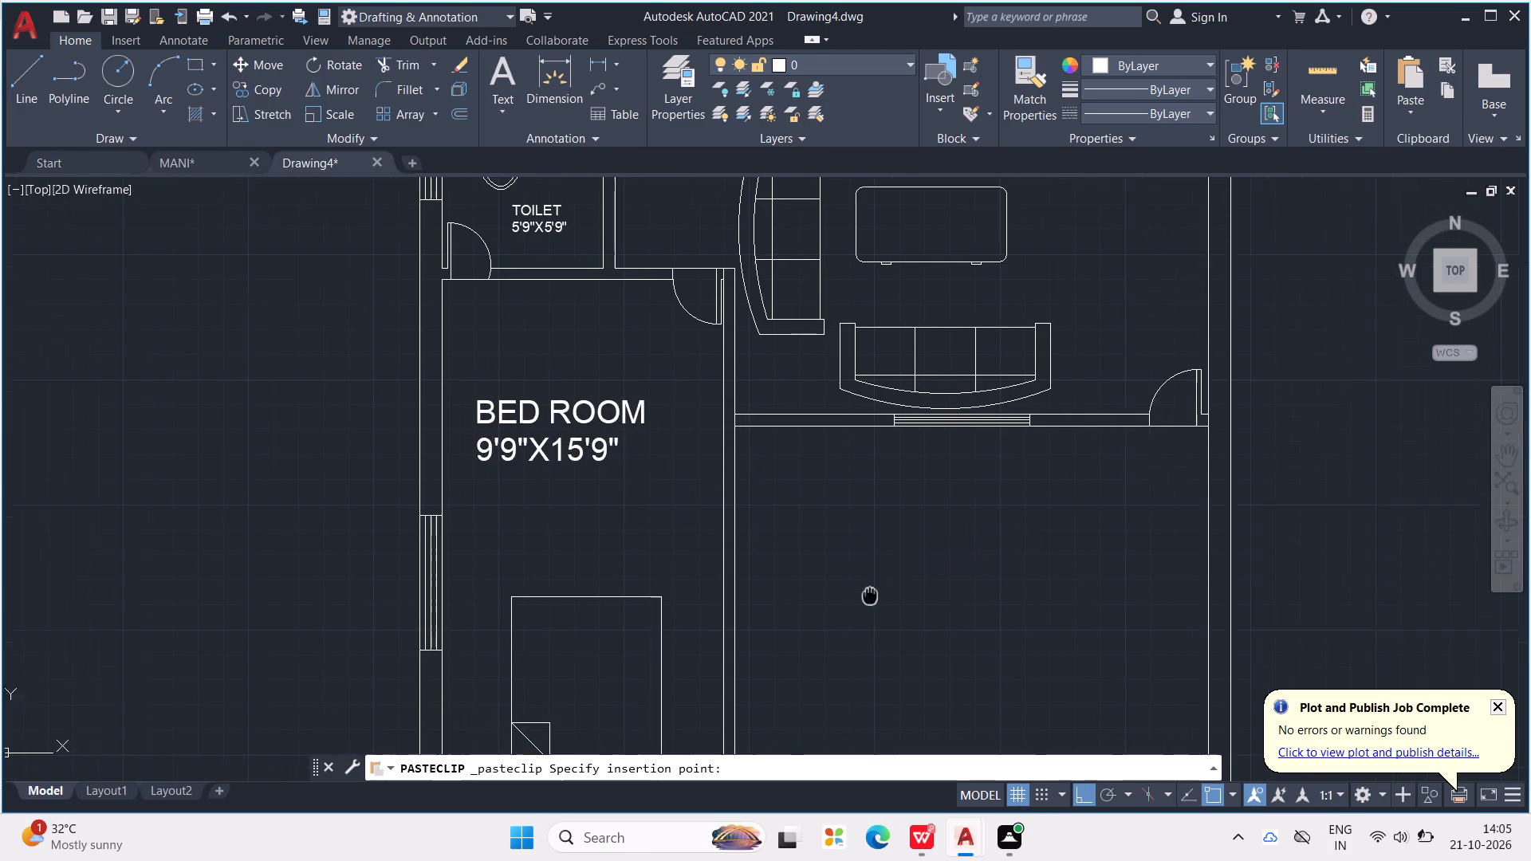
pyautogui.moveTo(868, 593); pyautogui.dragTo(789, 531, button='middle')
pyautogui.click(812, 590)
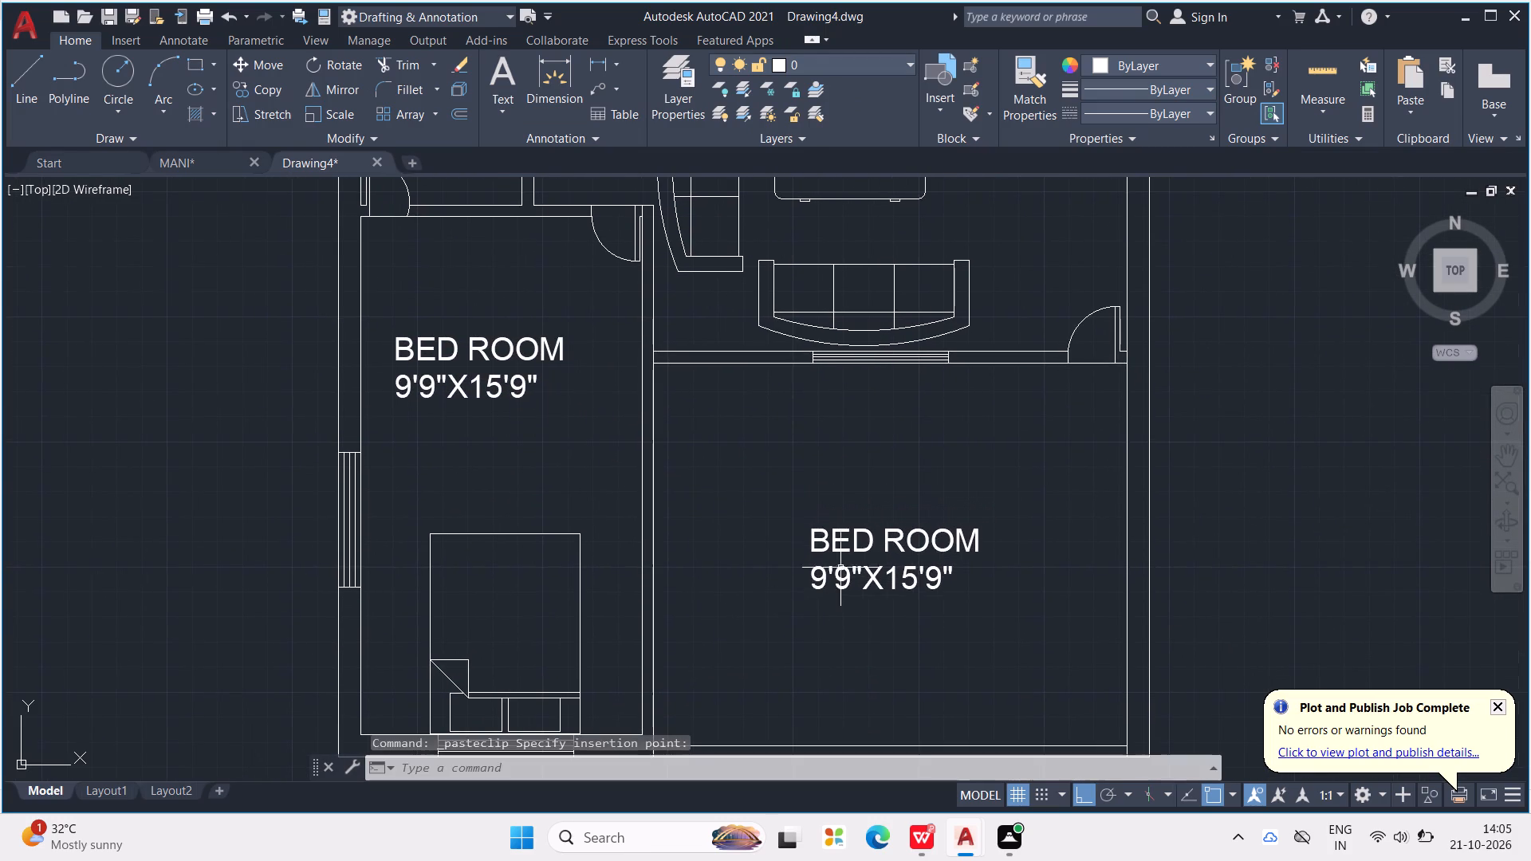
# Open the copied label below the living room for editing and widen its text frame past the outer wall.
pyautogui.doubleClick(852, 542)
pyautogui.scroll(2, 935, 562)
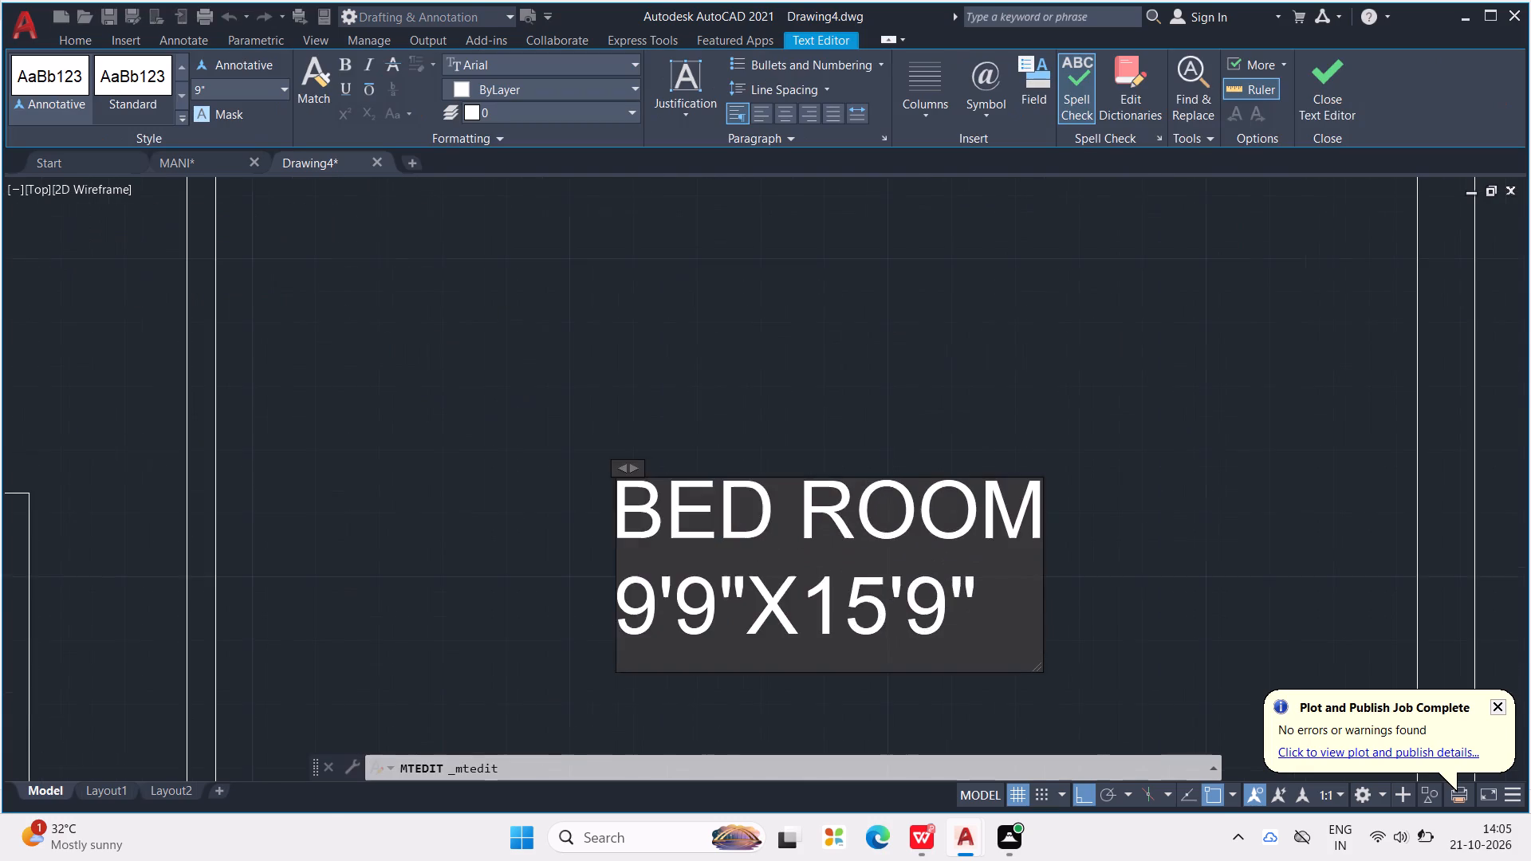
pyautogui.scroll(-2, 935, 562)
pyautogui.click(978, 538)
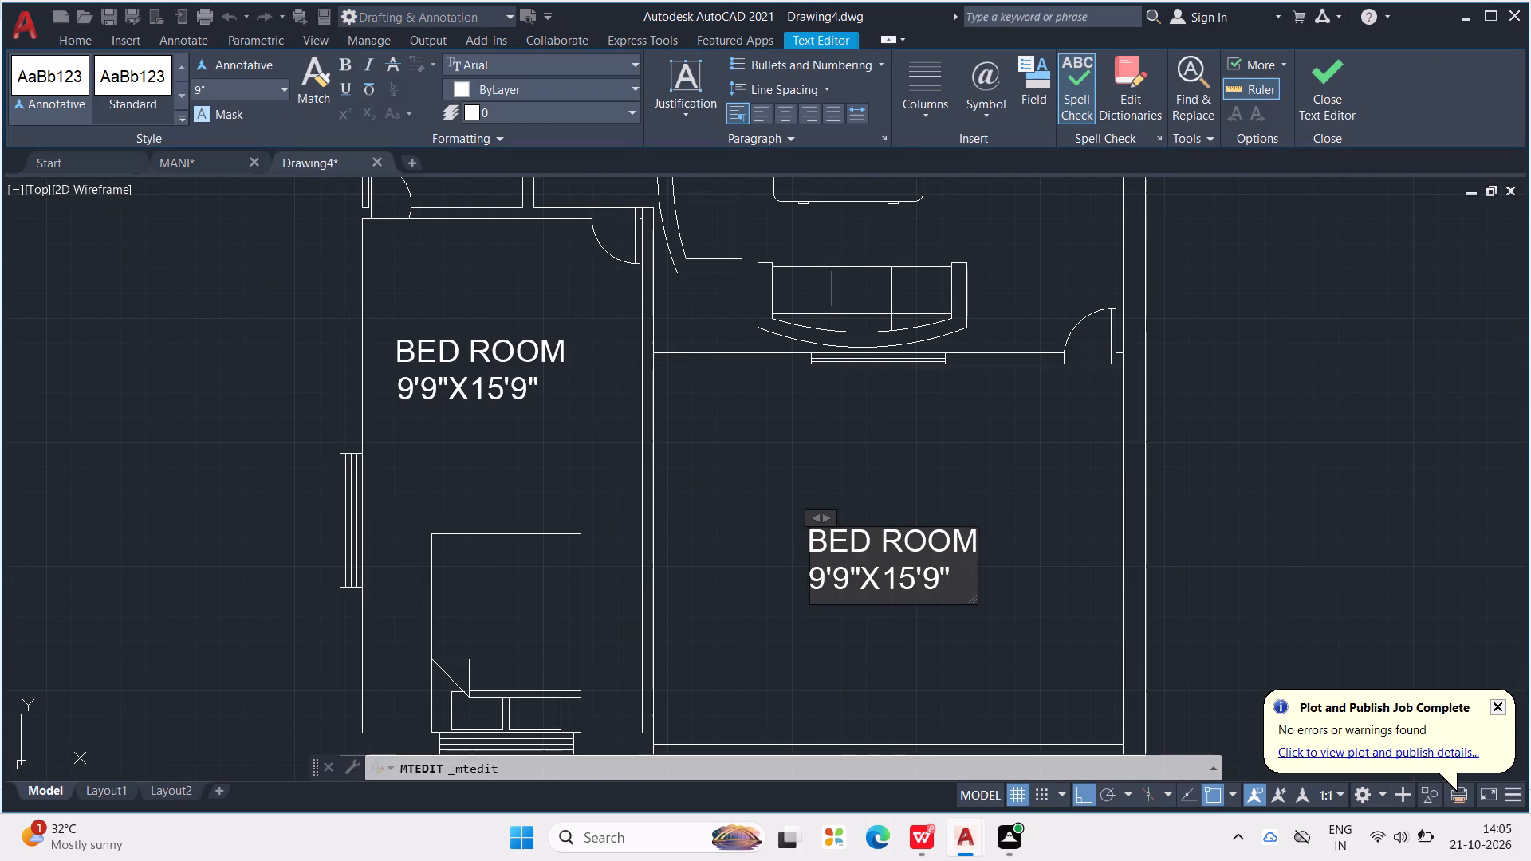
pyautogui.moveTo(975, 540); pyautogui.dragTo(1450, 426)
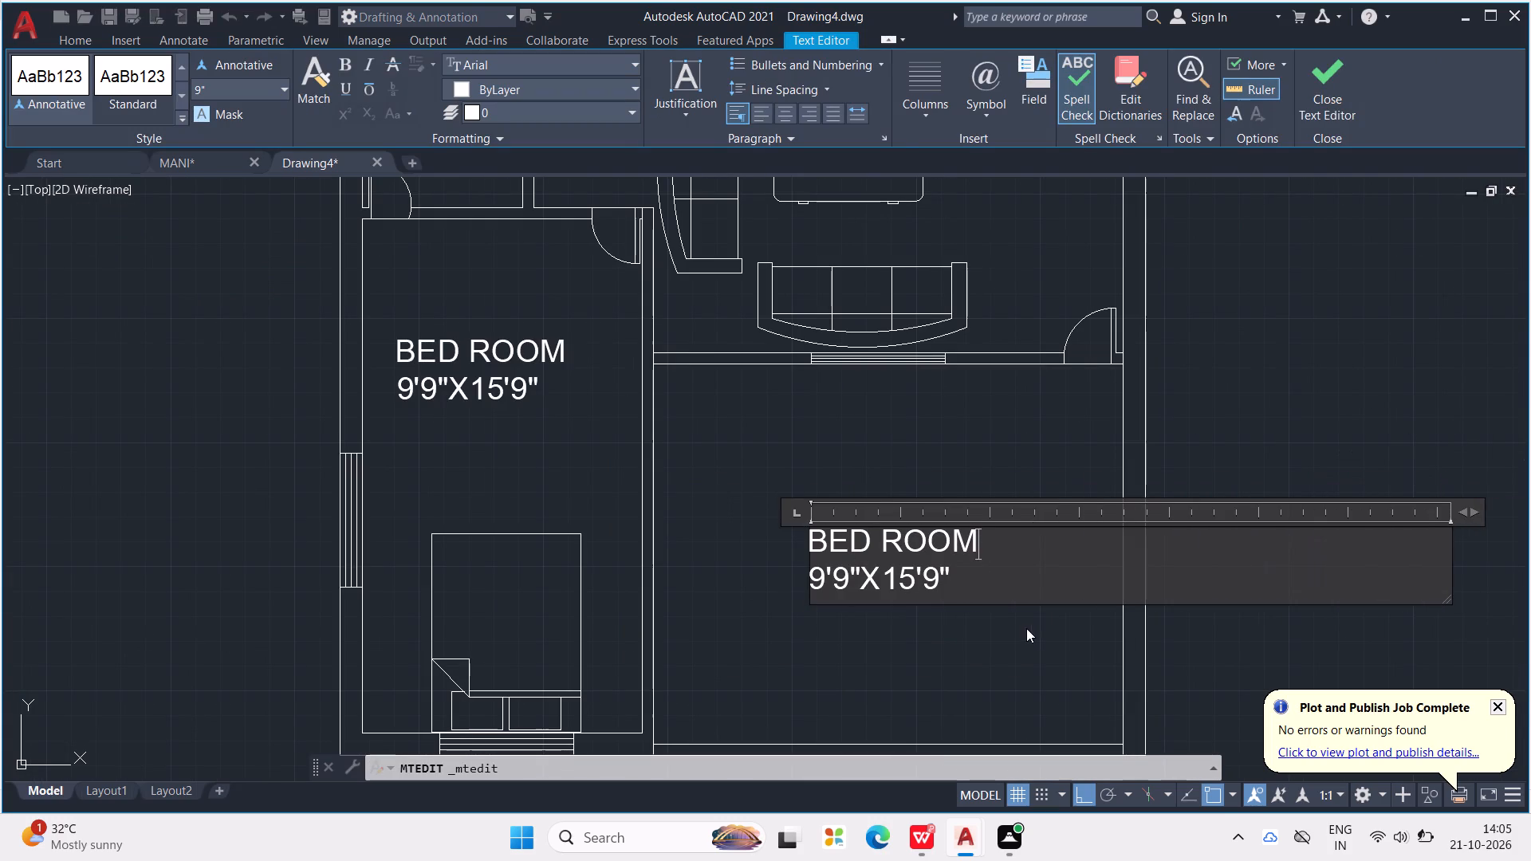
# Replace the first line of the copied label with PORTICO/PARKING, keeping the size on its own second line.
pyautogui.moveTo(1022, 562); pyautogui.dragTo(662, 592)
pyautogui.moveTo(972, 543); pyautogui.dragTo(890, 541)
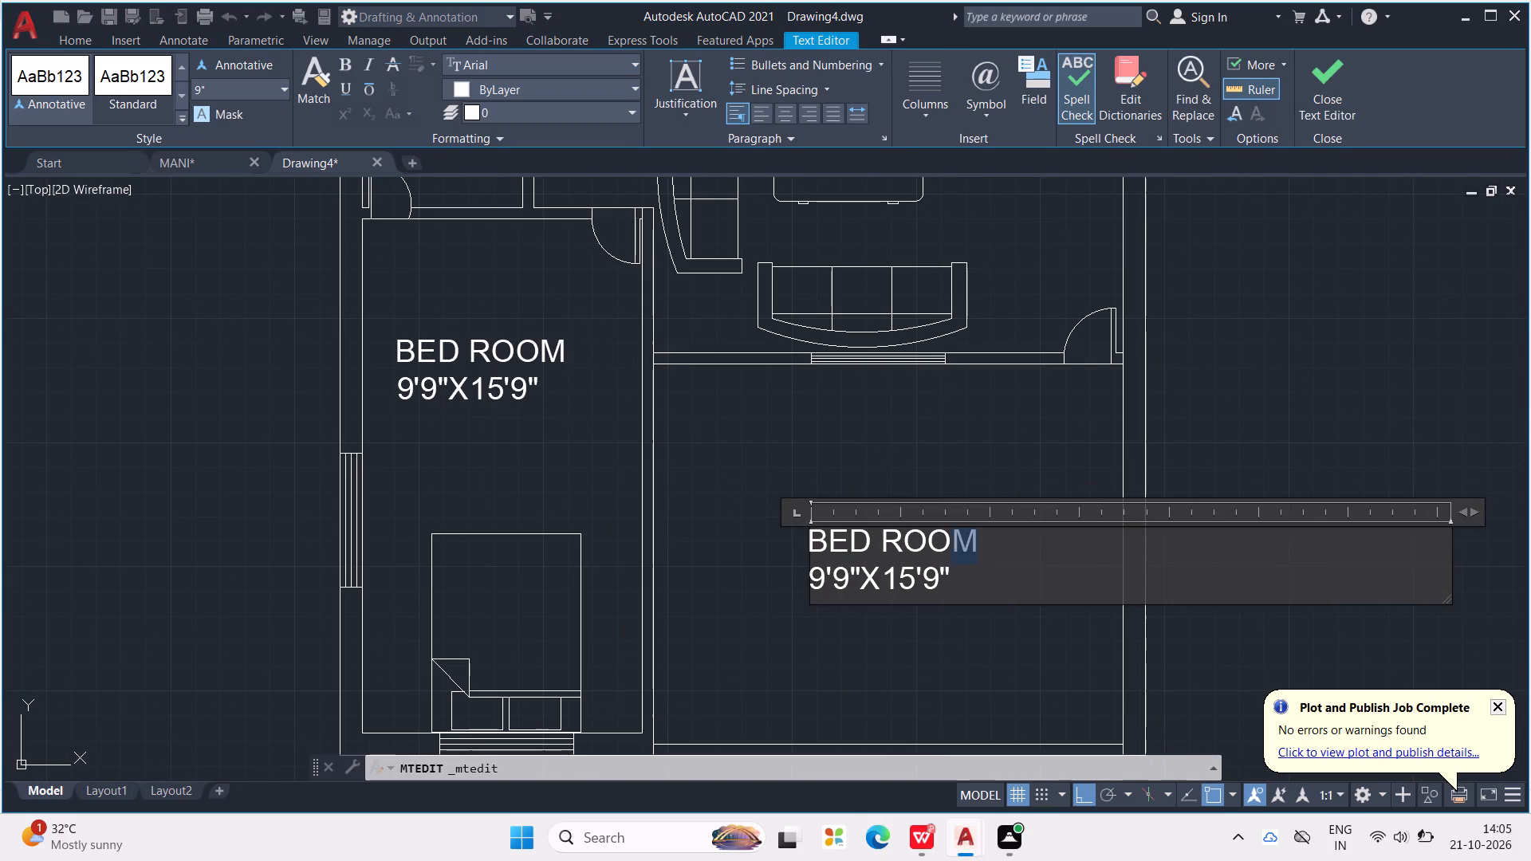
pyautogui.moveTo(890, 541); pyautogui.dragTo(690, 572)
pyautogui.press('BackSpace')
pyautogui.press('BackSpace')
pyautogui.press('BackSpace')
pyautogui.press('BackSpace')
pyautogui.press('BackSpace')
pyautogui.press('BackSpace')
pyautogui.press('BackSpace')
pyautogui.press('BackSpace')
pyautogui.press('BackSpace')
pyautogui.press('BackSpace')
pyautogui.press('BackSpace')
pyautogui.press('BackSpace')
pyautogui.press('BackSpace')
pyautogui.press('BackSpace')
pyautogui.press('BackSpace')
pyautogui.press('BackSpace')
pyautogui.press('BackSpace')
pyautogui.press('BackSpace')
pyautogui.press('BackSpace')
pyautogui.press('BackSpace')
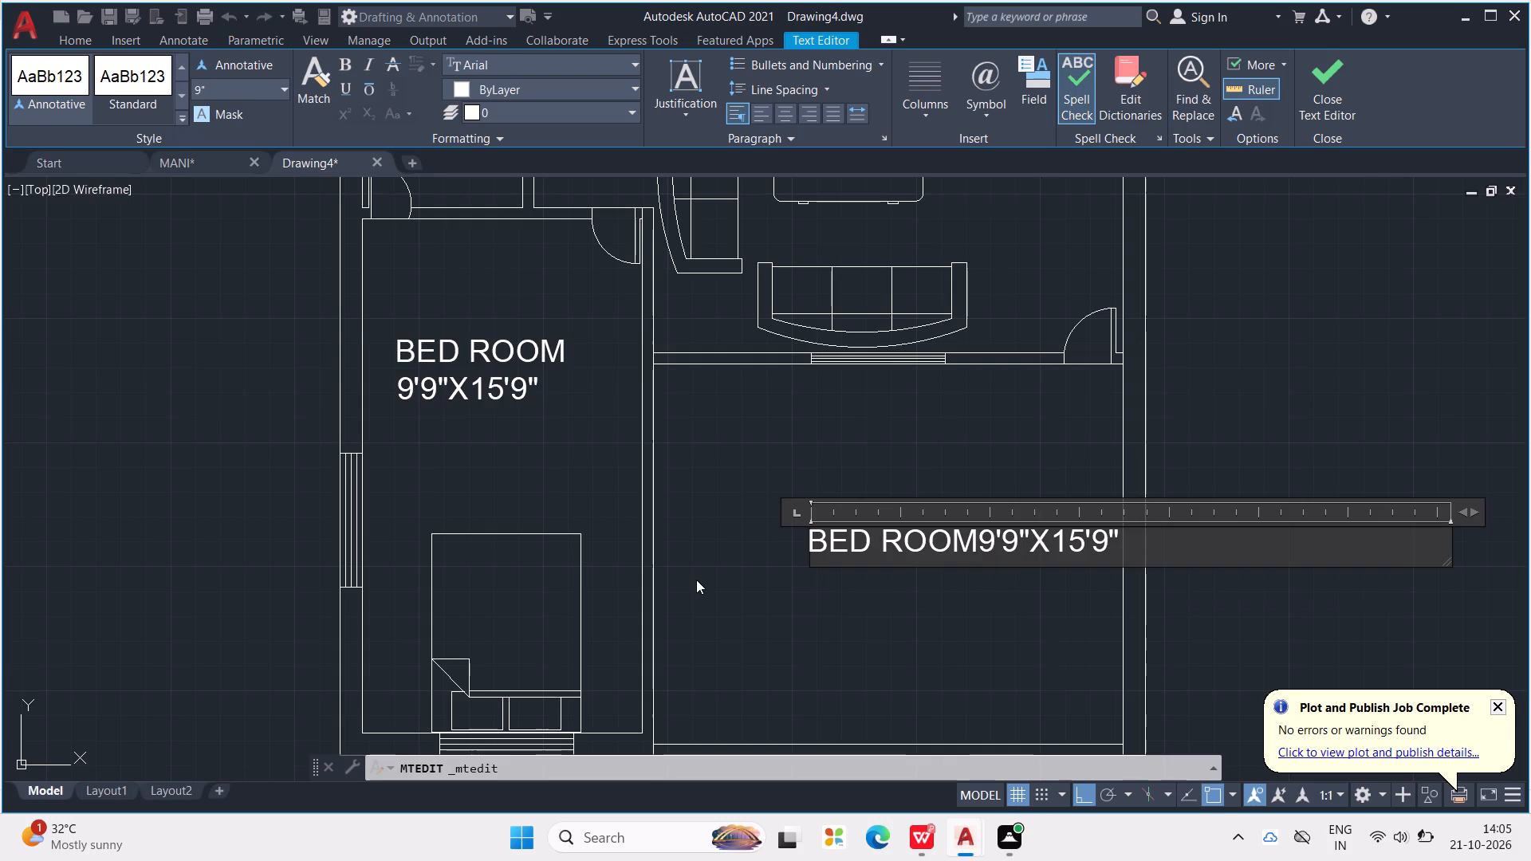
pyautogui.write('POTI')
pyautogui.write('CO')
pyautogui.press('BackSpace')
pyautogui.press('BackSpace')
pyautogui.press('BackSpace')
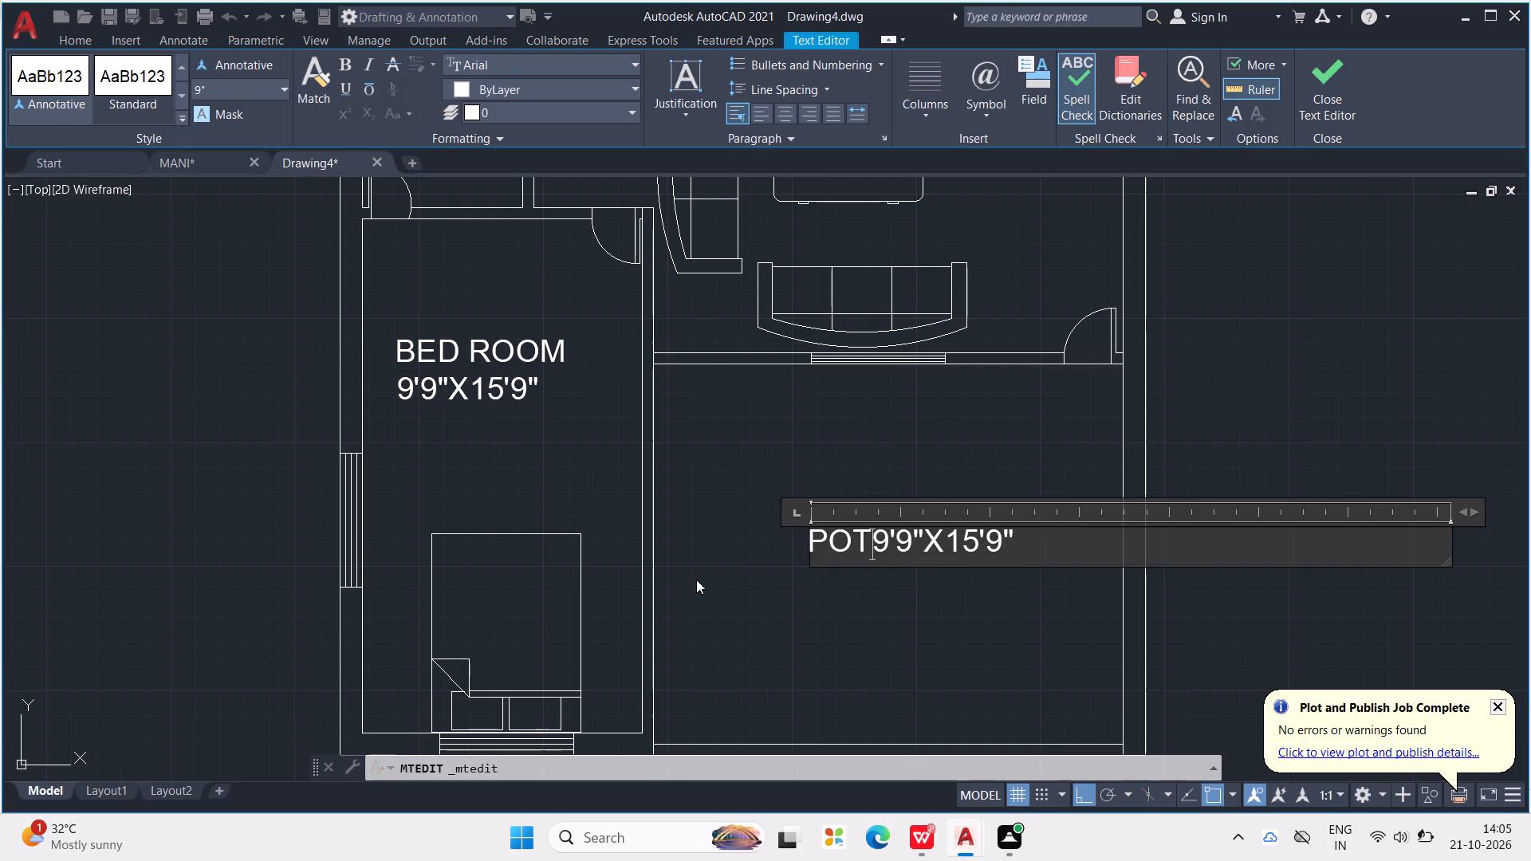
pyautogui.press('BackSpace')
pyautogui.press('t')
pyautogui.press('BackSpace')
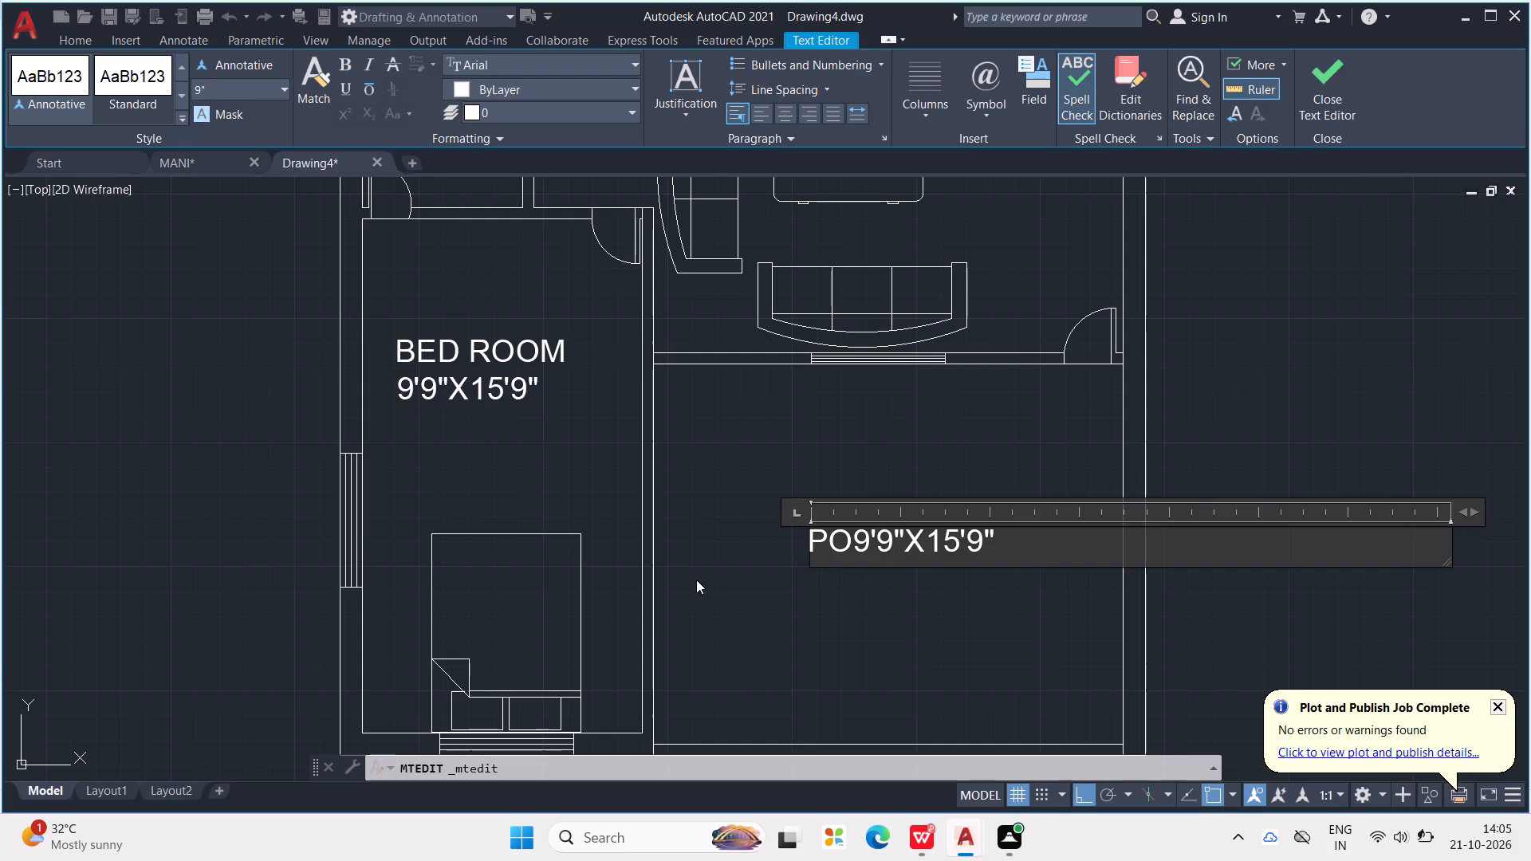
pyautogui.write('RTIV')
pyautogui.press('BackSpace')
pyautogui.write('CO')
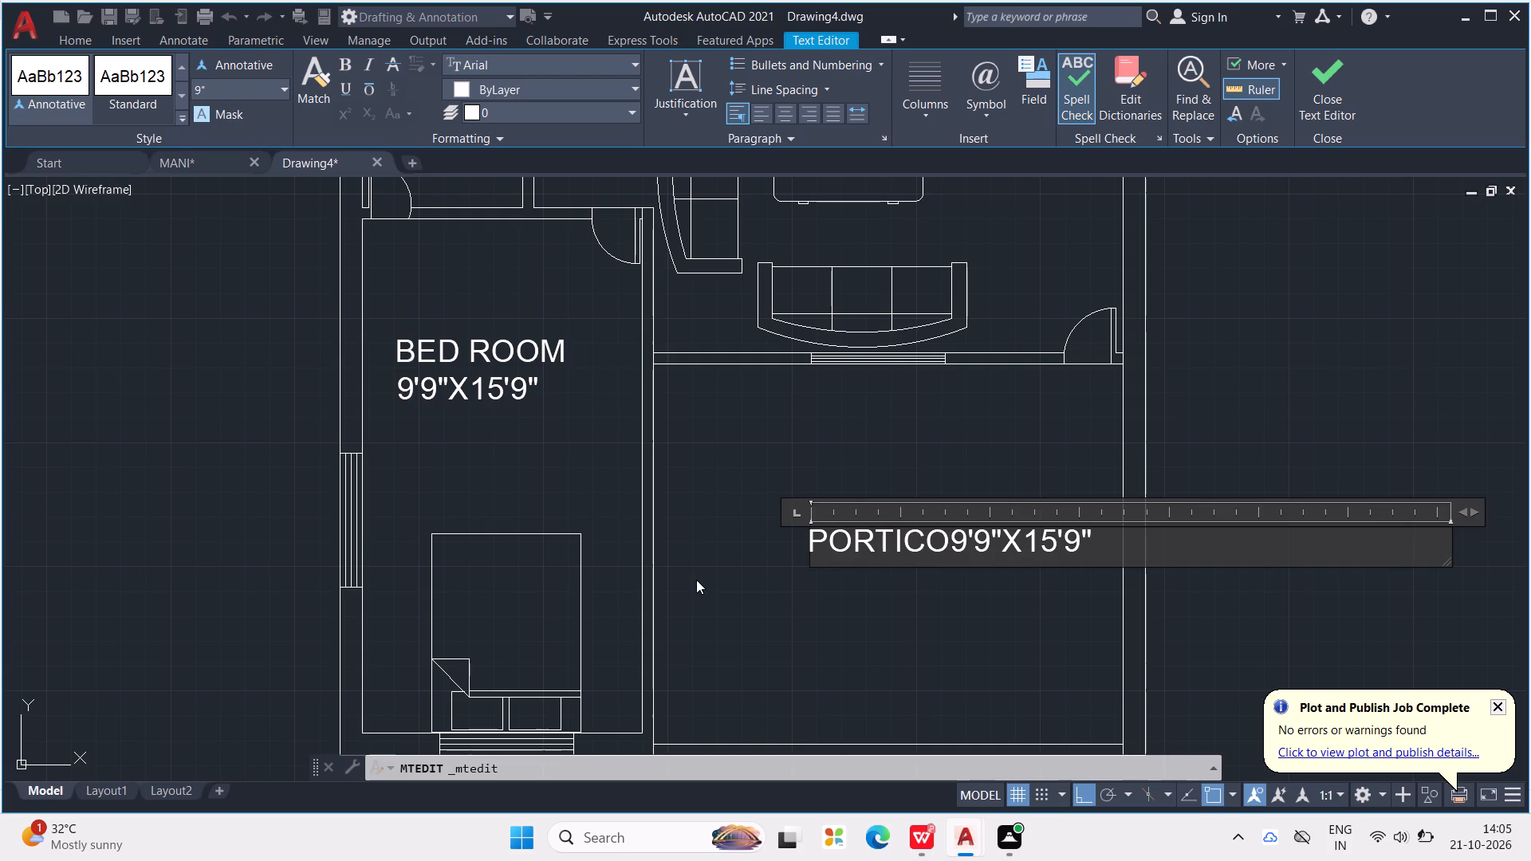
pyautogui.press('/')
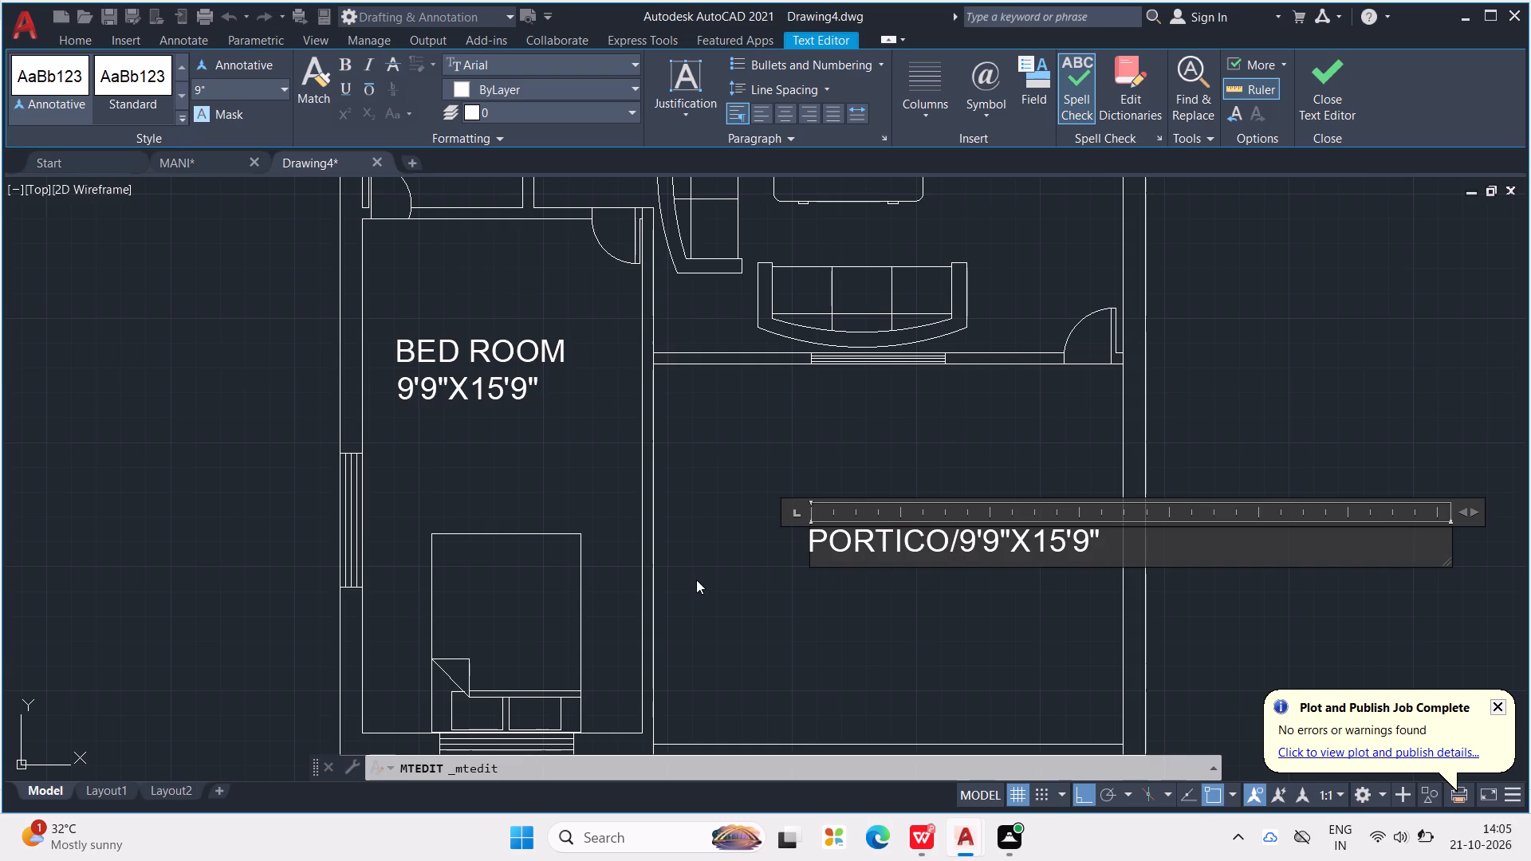
pyautogui.press('p')
pyautogui.write('ARKING')
pyautogui.press('Return')
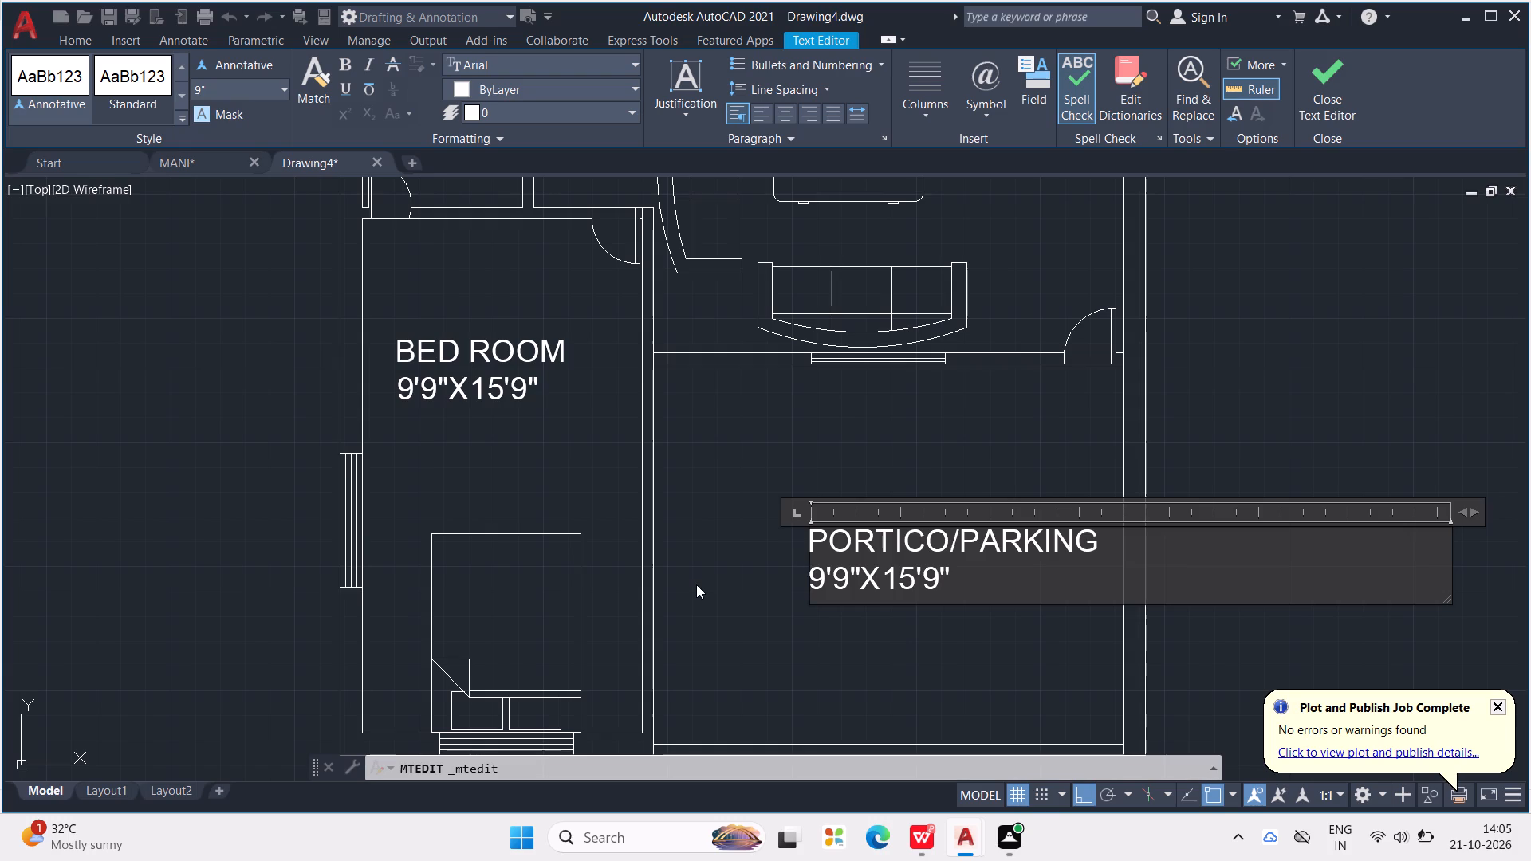
# Change the first dimension in the portico label's size line to 15'3".
pyautogui.scroll(3, 811, 550)
pyautogui.click(800, 620)
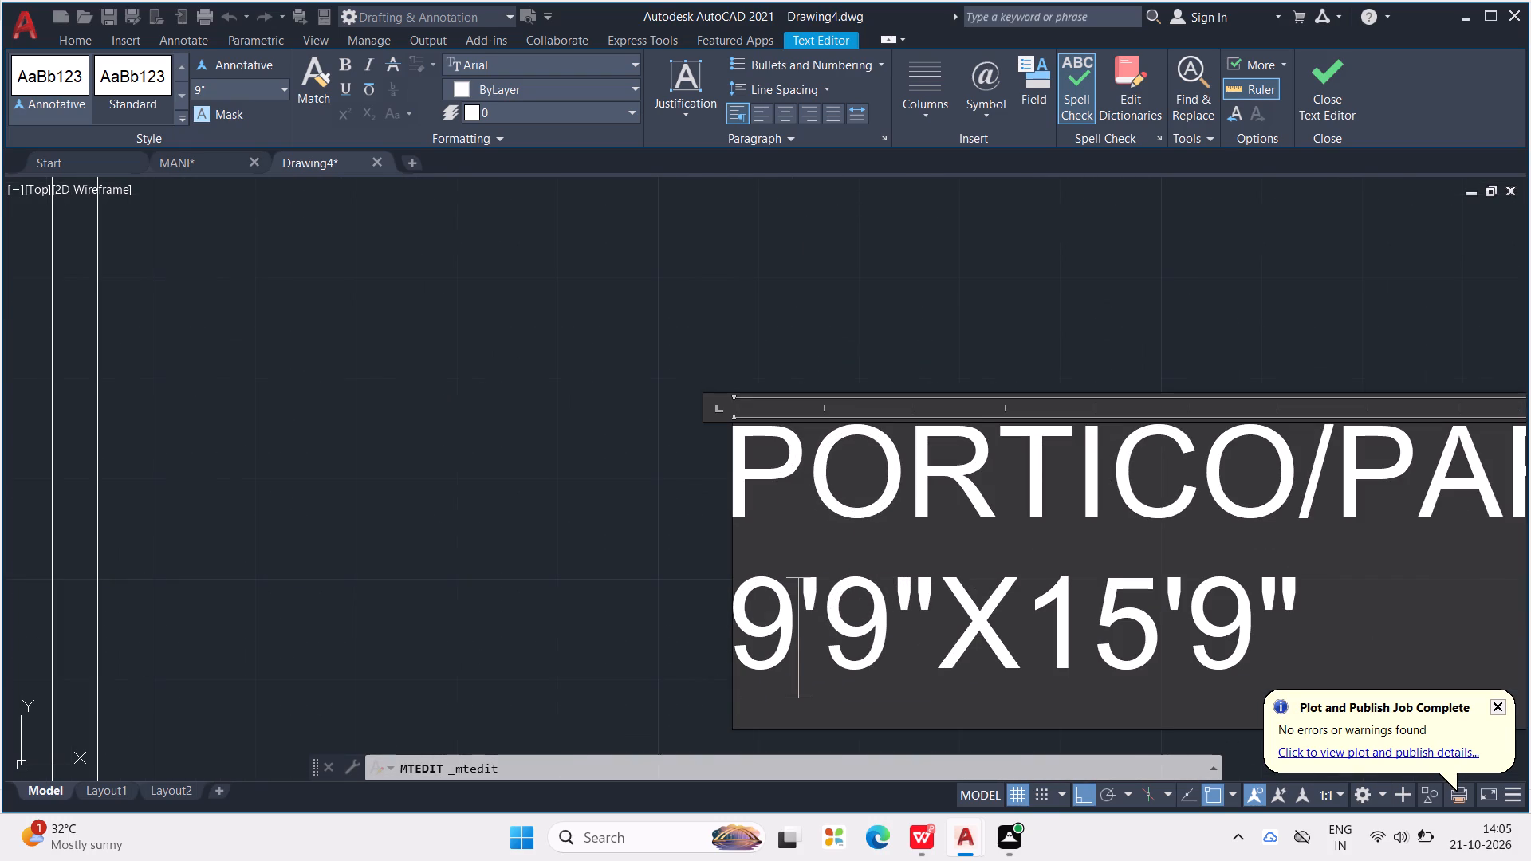
pyautogui.press('BackSpace')
pyautogui.press('1')
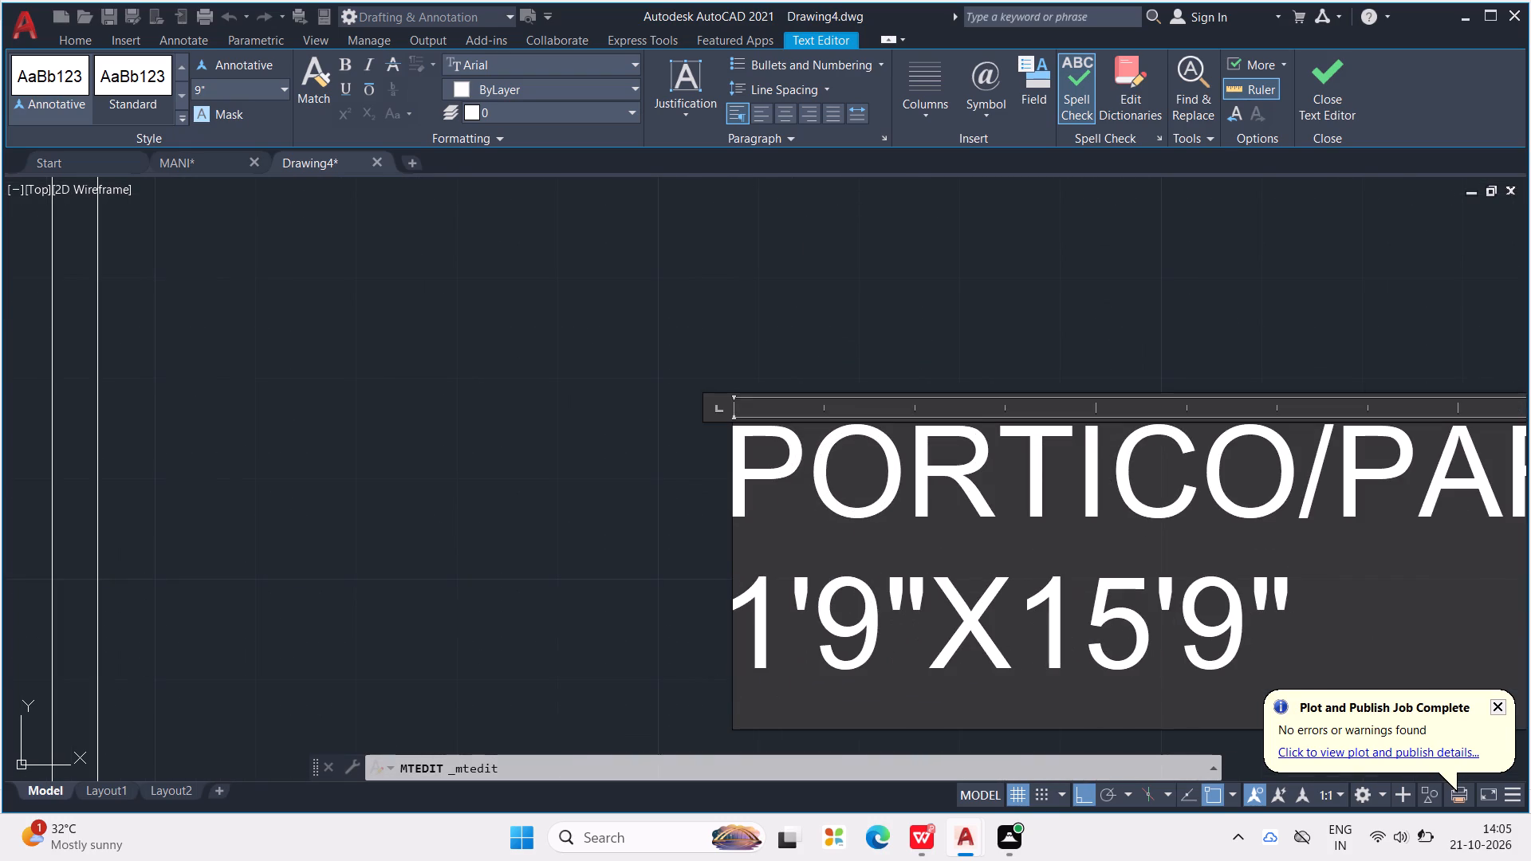
pyautogui.press('5')
pyautogui.press('Right')
pyautogui.press('Right')
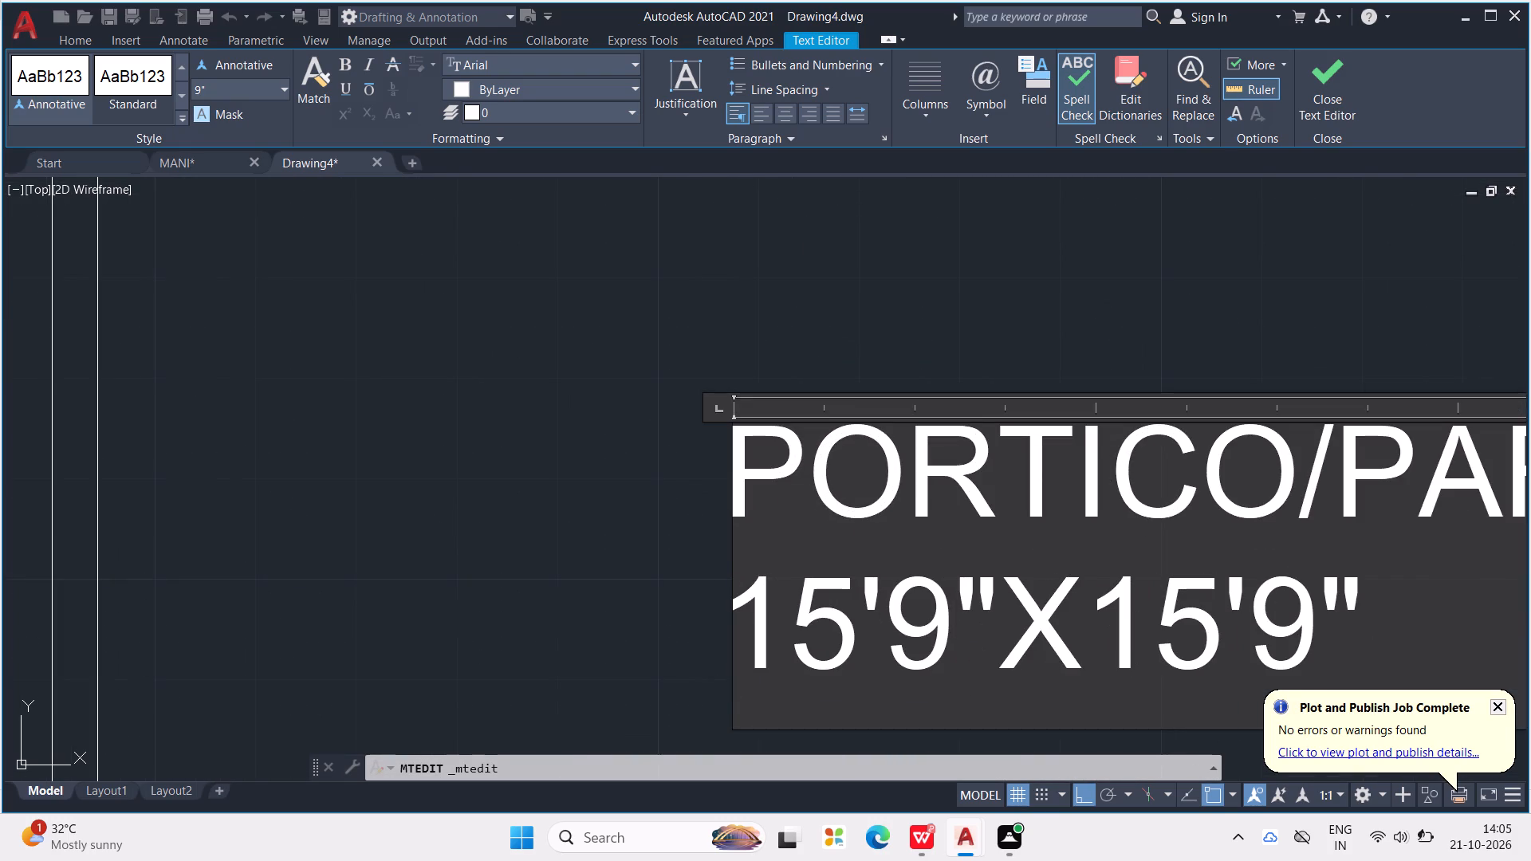
pyautogui.press('BackSpace')
pyautogui.press('3')
# Change the second dimension in the portico label's size line to 12'9" and finish editing the text.
pyautogui.press('Right')
pyautogui.press('Right')
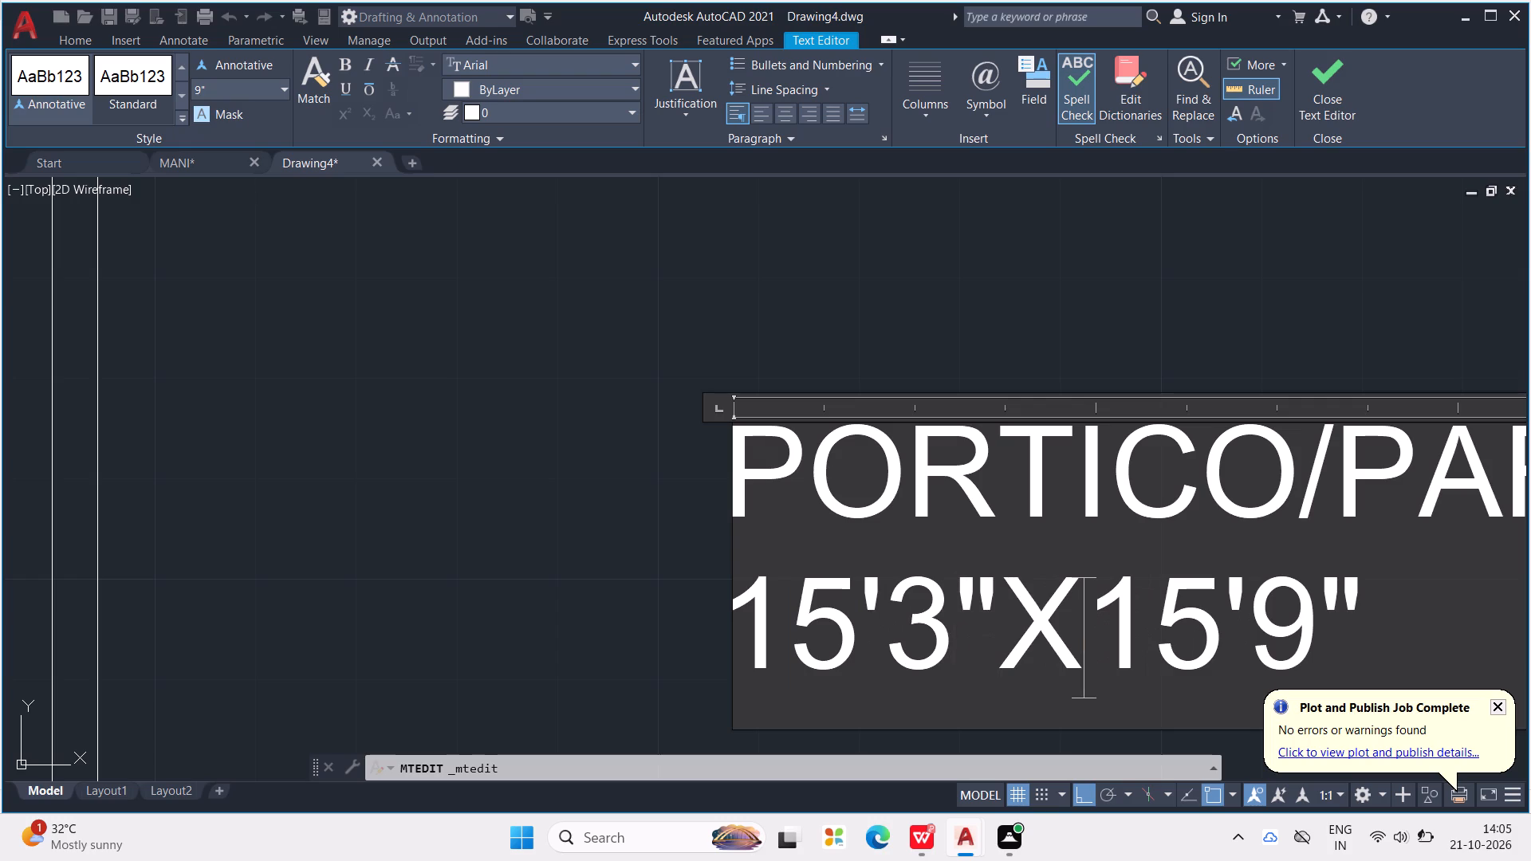
pyautogui.press('Right')
pyautogui.press('Right')
pyautogui.press('BackSpace')
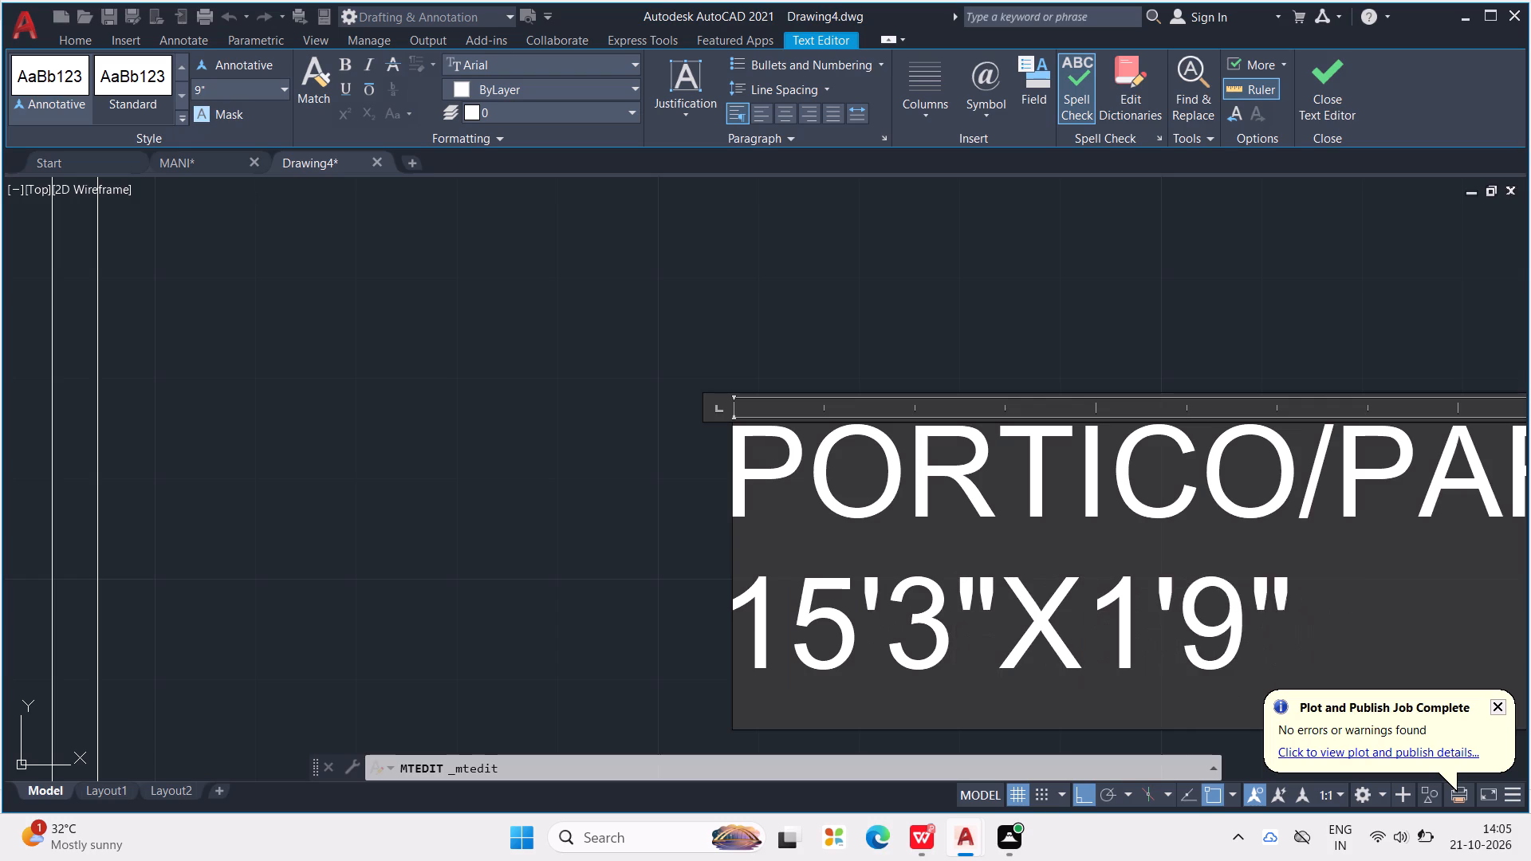
pyautogui.press('2')
pyautogui.scroll(-3, 829, 643)
pyautogui.click(823, 521)
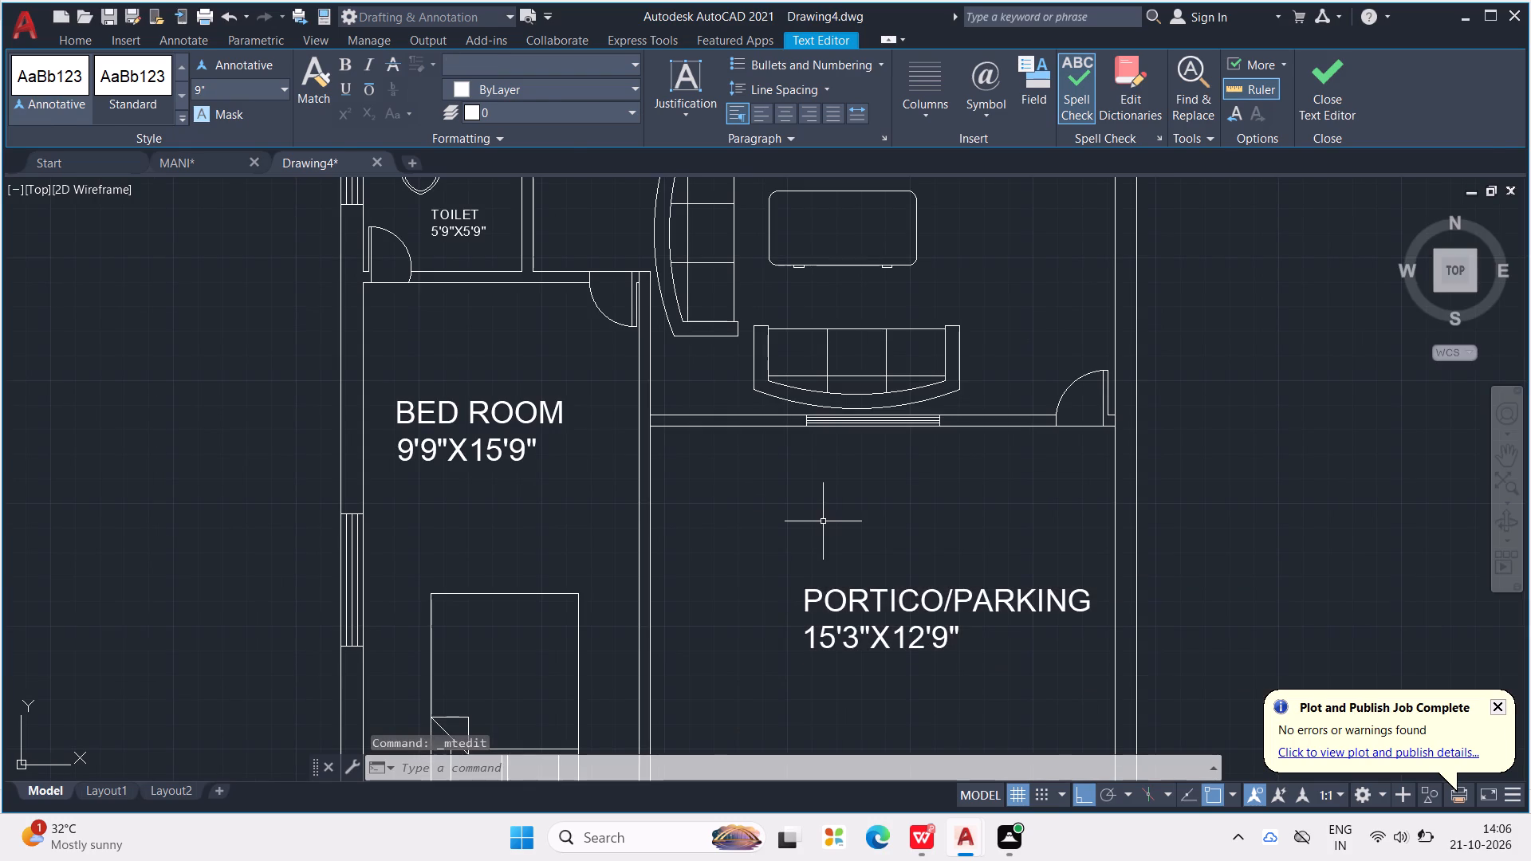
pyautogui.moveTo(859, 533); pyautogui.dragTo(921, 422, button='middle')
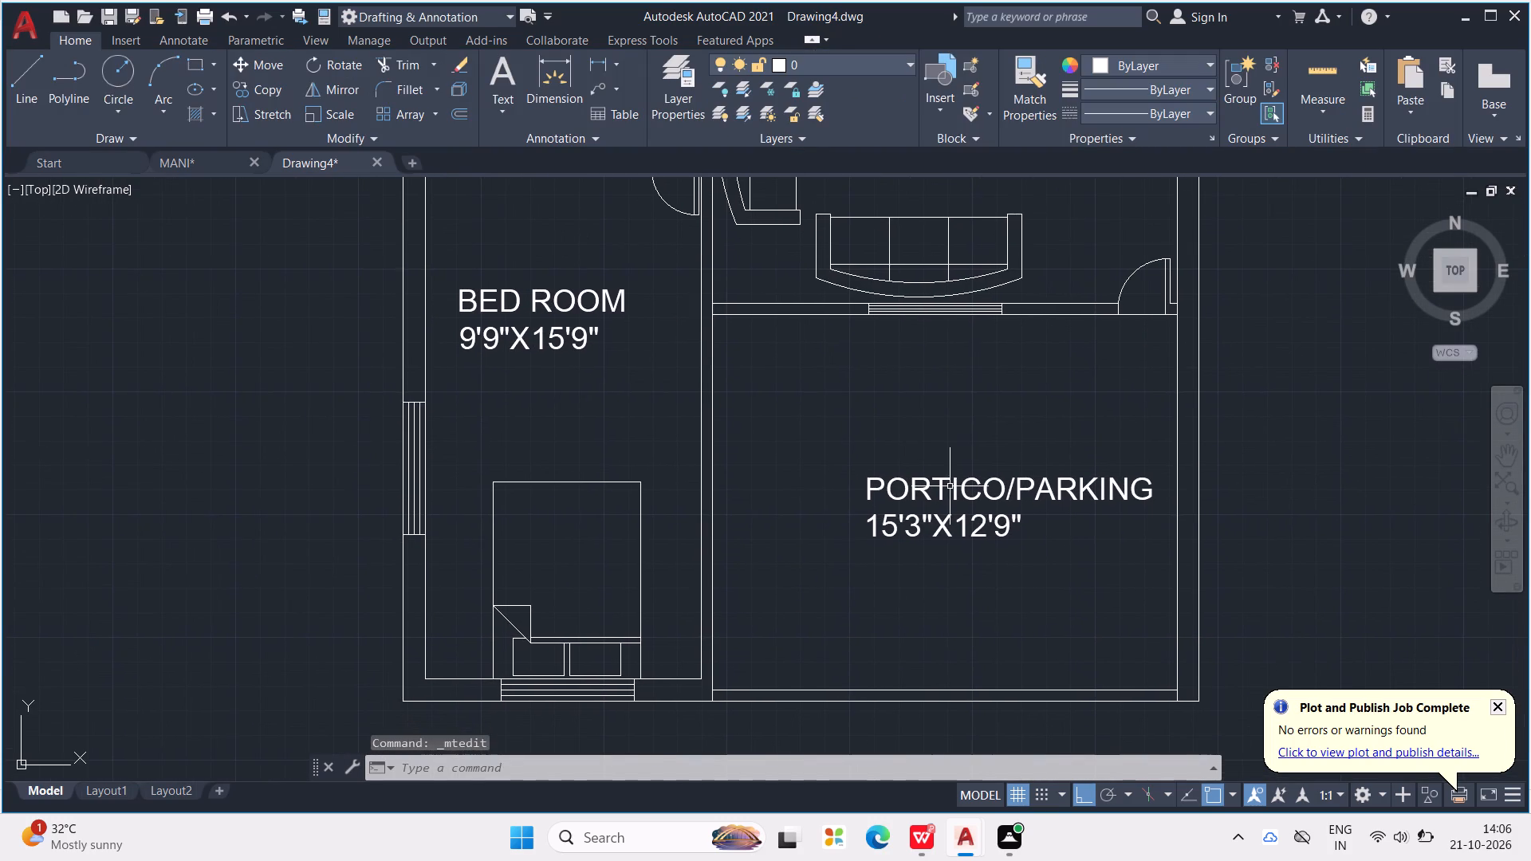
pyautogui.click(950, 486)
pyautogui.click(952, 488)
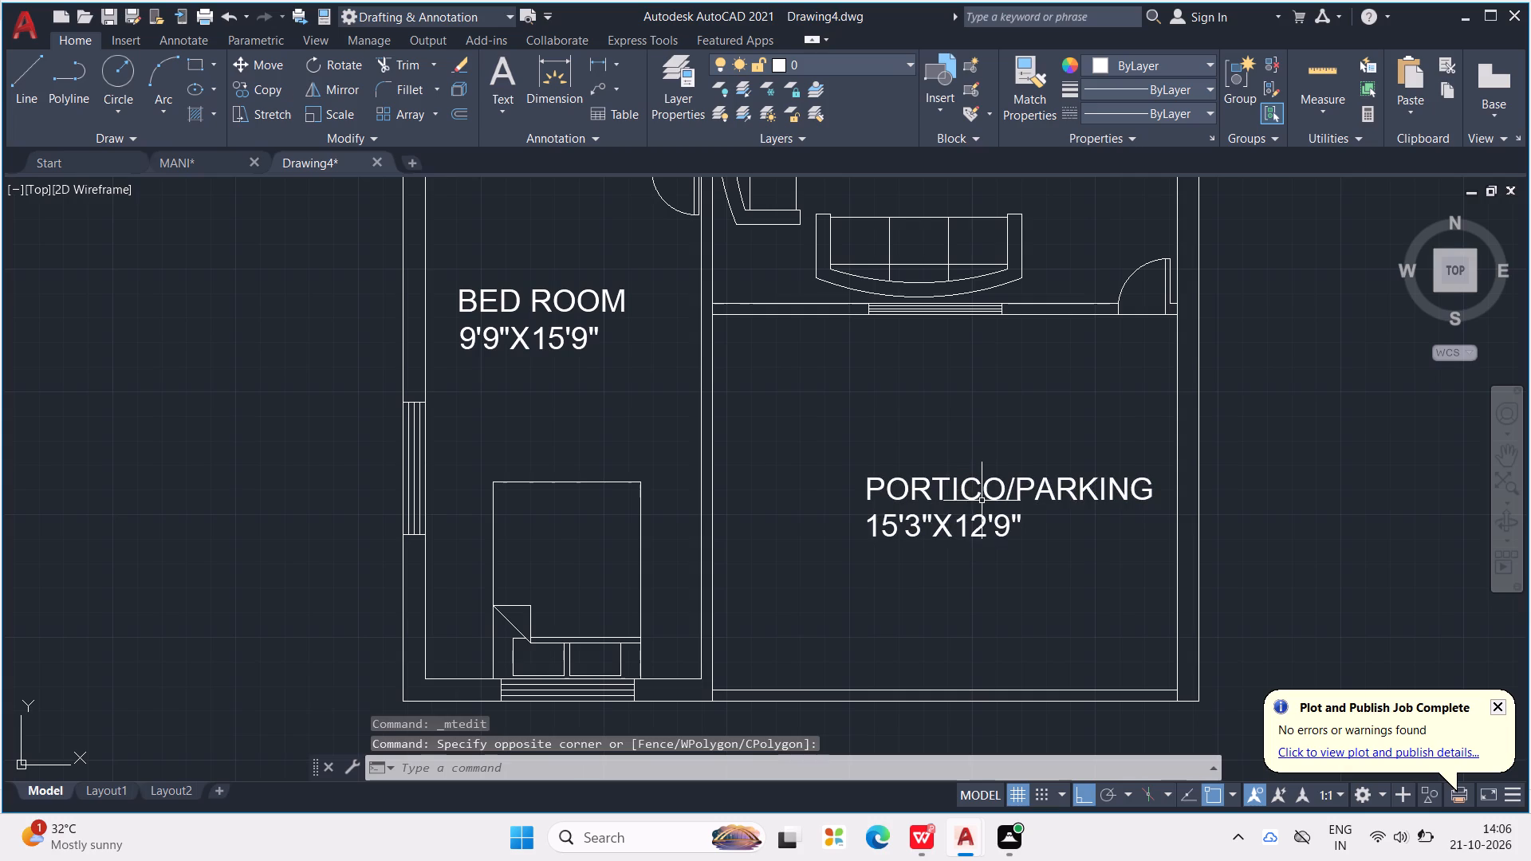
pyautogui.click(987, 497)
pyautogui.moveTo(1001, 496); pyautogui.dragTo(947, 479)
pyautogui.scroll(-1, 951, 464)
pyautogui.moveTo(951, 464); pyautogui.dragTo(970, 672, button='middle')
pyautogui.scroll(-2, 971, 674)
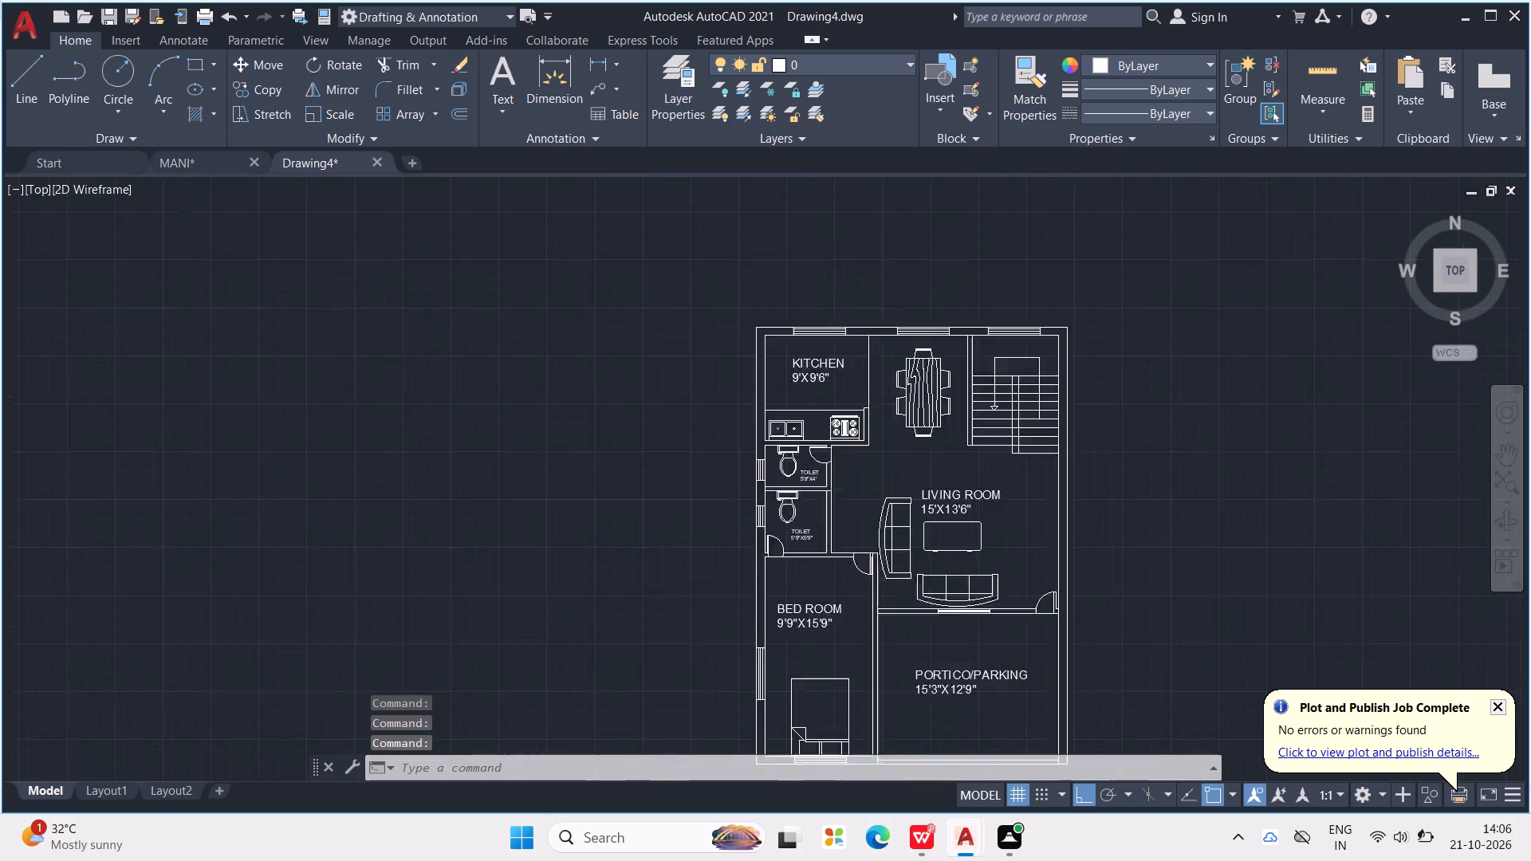
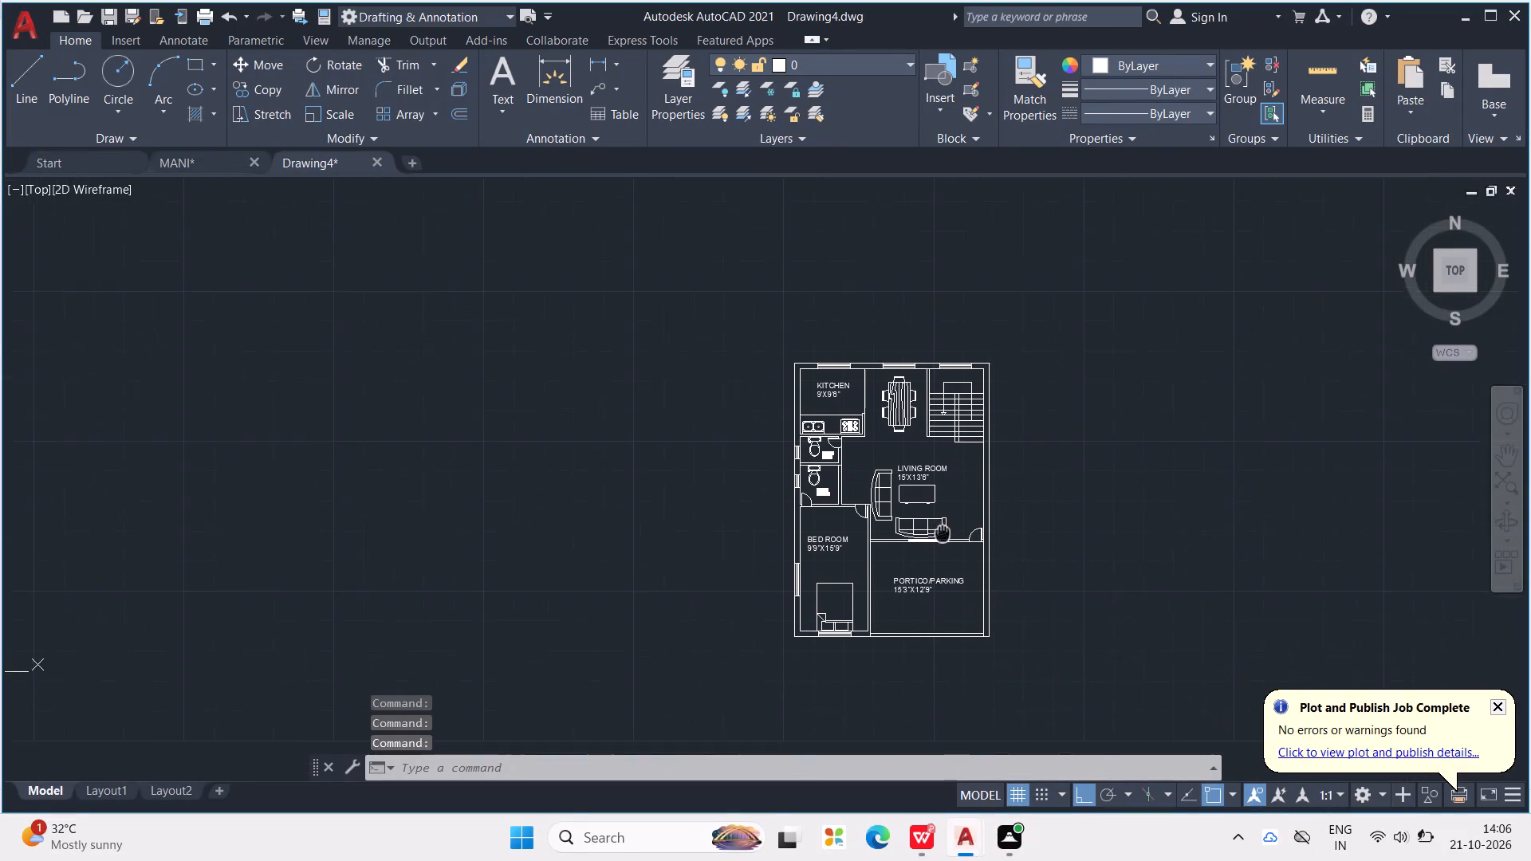
# Copy the living room label and paste the copy in the open area below the dining table.
pyautogui.scroll(2, 840, 408)
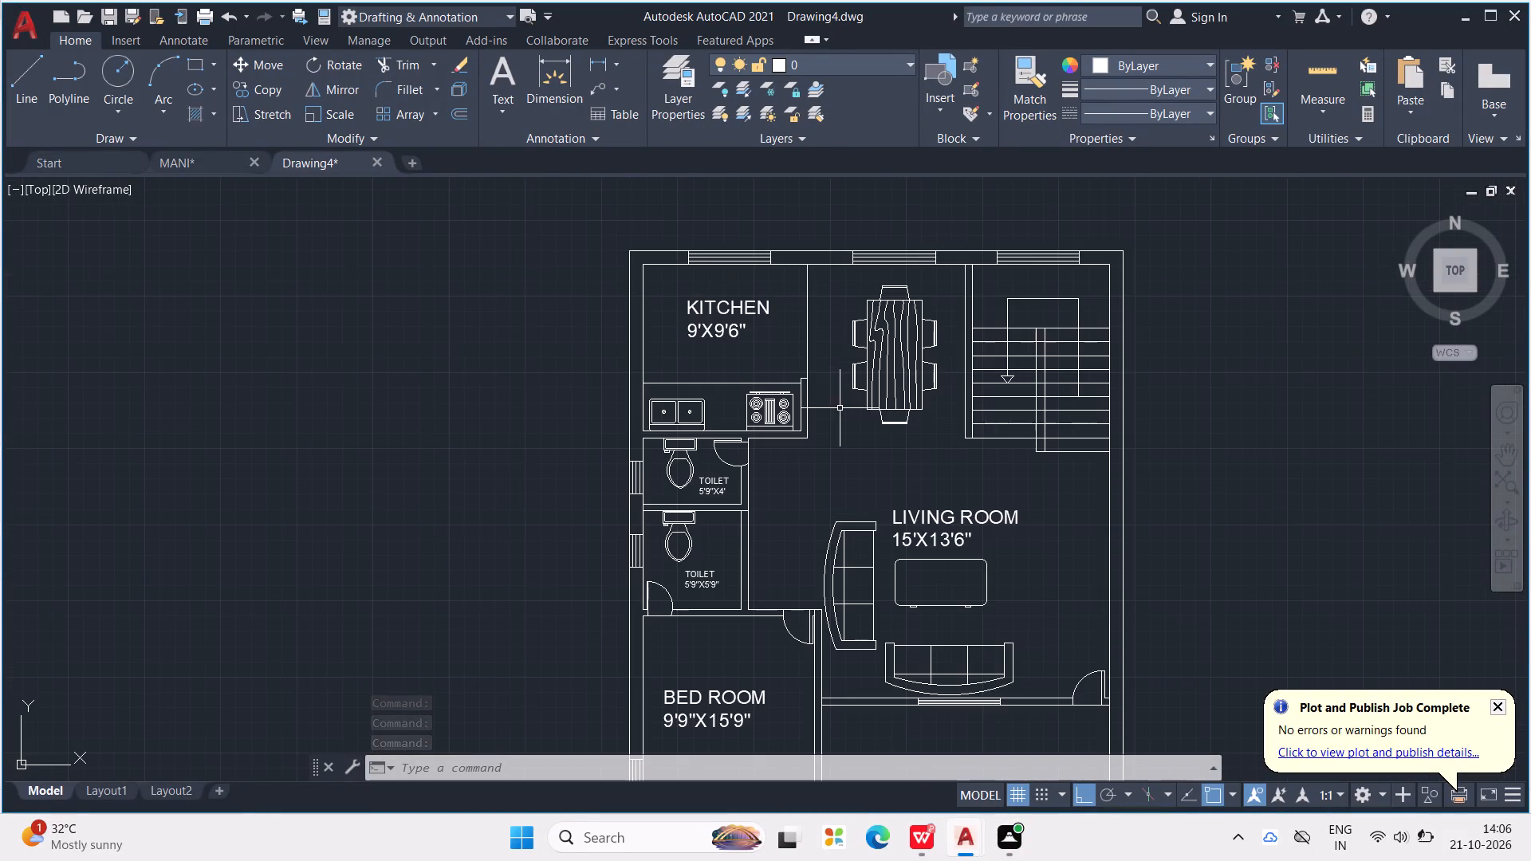
pyautogui.click(941, 529)
pyautogui.click(918, 513)
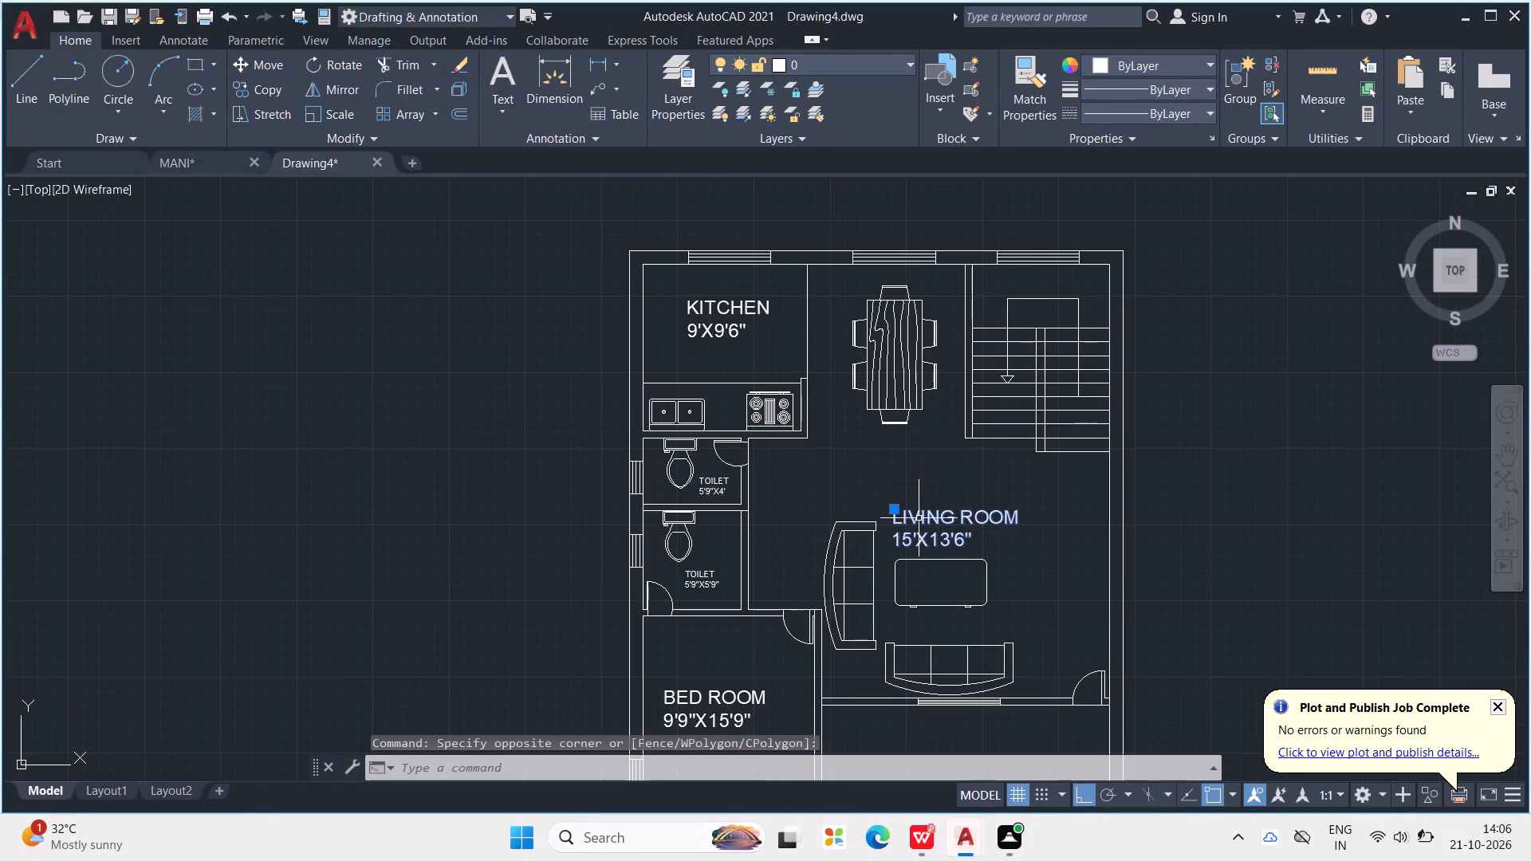
pyautogui.hotkey('ctrl', 'c')
pyautogui.hotkey('ctrl', 'v')
pyautogui.keyDown('ctrl'); pyautogui.scroll(2, 895, 487); pyautogui.keyUp('ctrl')
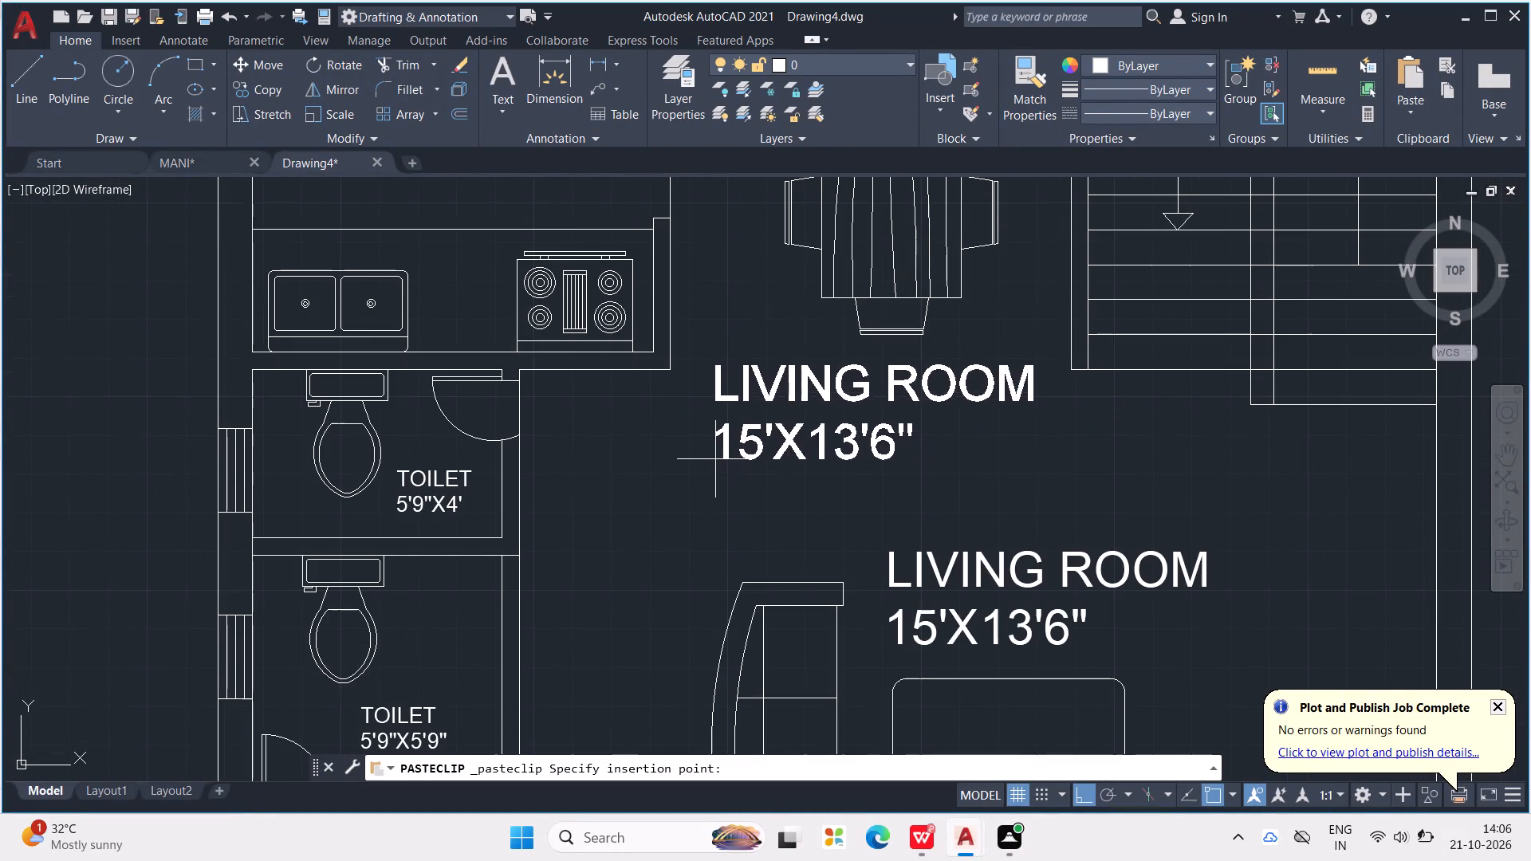
pyautogui.click(715, 457)
# Replace the room name in the copied label below the dining table with DINING, keeping the size on its second line.
pyautogui.doubleClick(824, 378)
pyautogui.scroll(3, 849, 386)
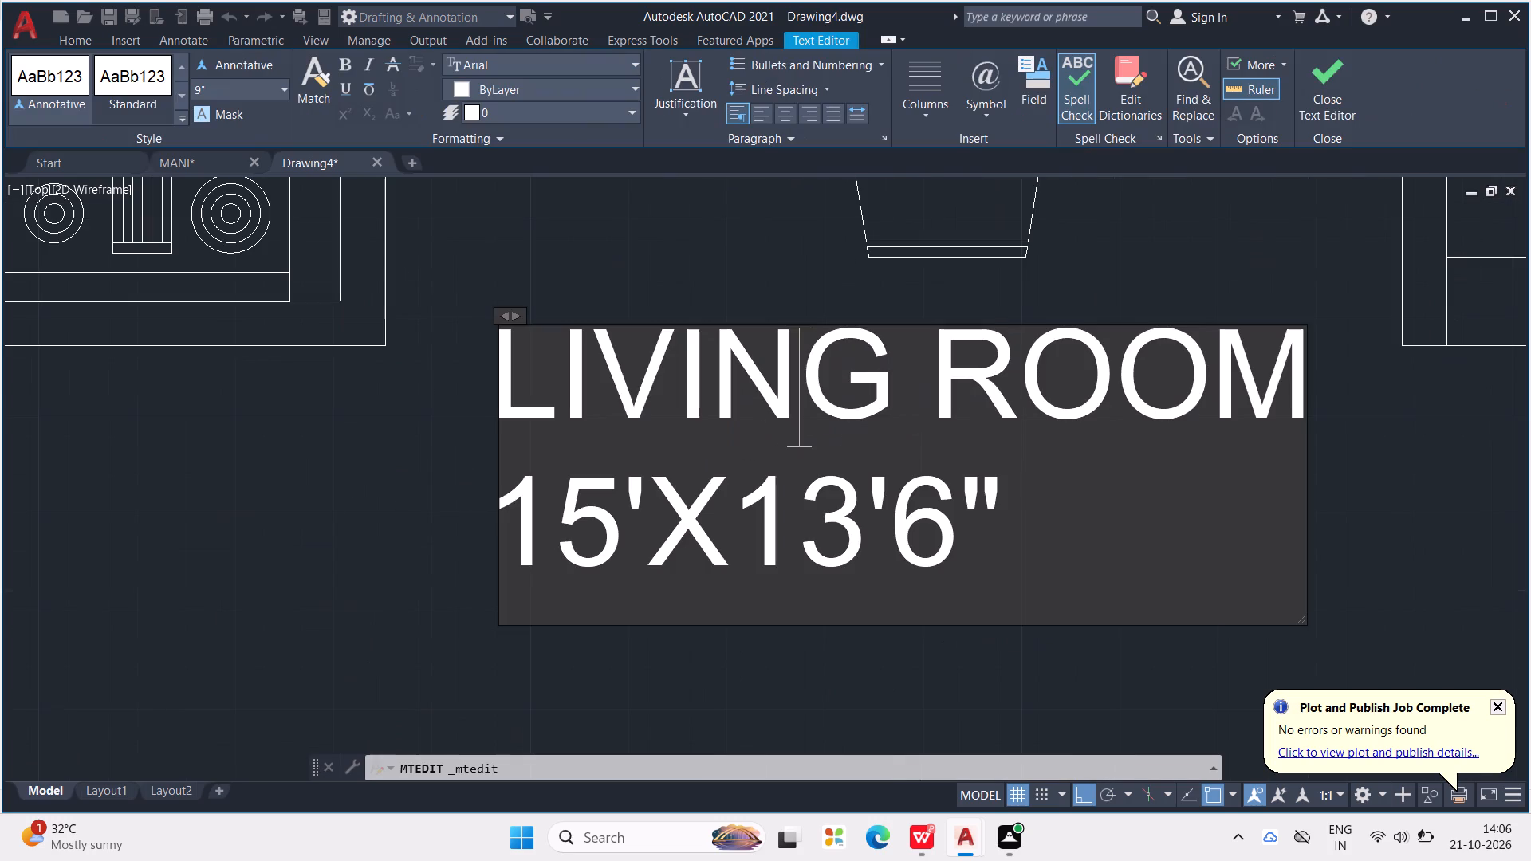
pyautogui.click(1266, 366)
pyautogui.press('BackSpace')
pyautogui.press('BackSpace')
pyautogui.press('BackSpace')
pyautogui.press('BackSpace')
pyautogui.press('BackSpace')
pyautogui.press('BackSpace')
pyautogui.press('BackSpace')
pyautogui.press('BackSpace')
pyautogui.press('BackSpace')
pyautogui.press('BackSpace')
pyautogui.press('BackSpace')
pyautogui.press('BackSpace')
pyautogui.press('BackSpace')
pyautogui.press('BackSpace')
pyautogui.press('BackSpace')
pyautogui.press('BackSpace')
pyautogui.press('BackSpace')
pyautogui.press('BackSpace')
pyautogui.press('BackSpace')
pyautogui.press('BackSpace')
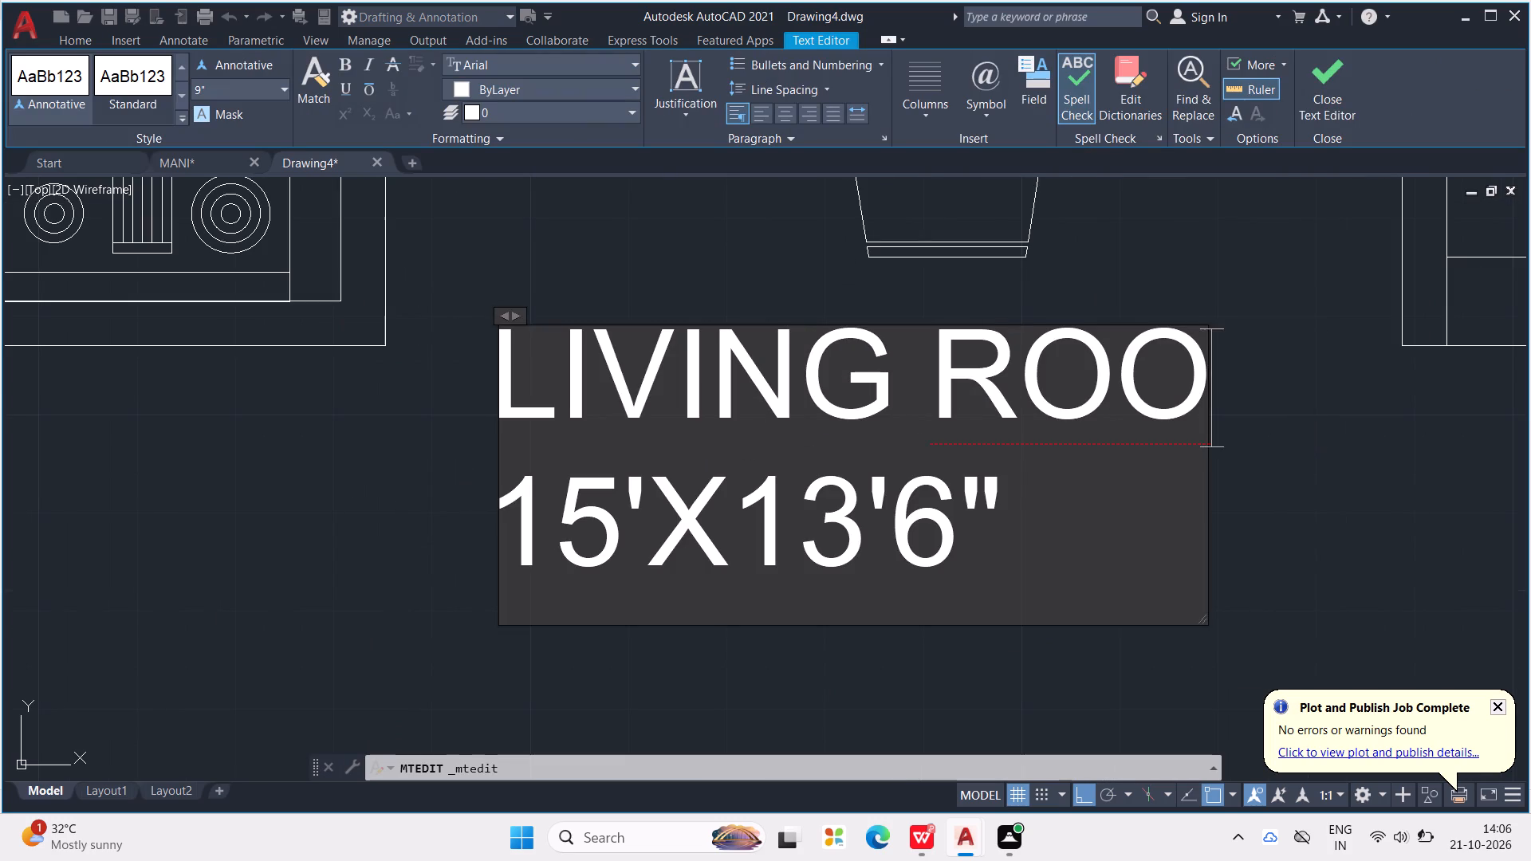
pyautogui.write('DINI')
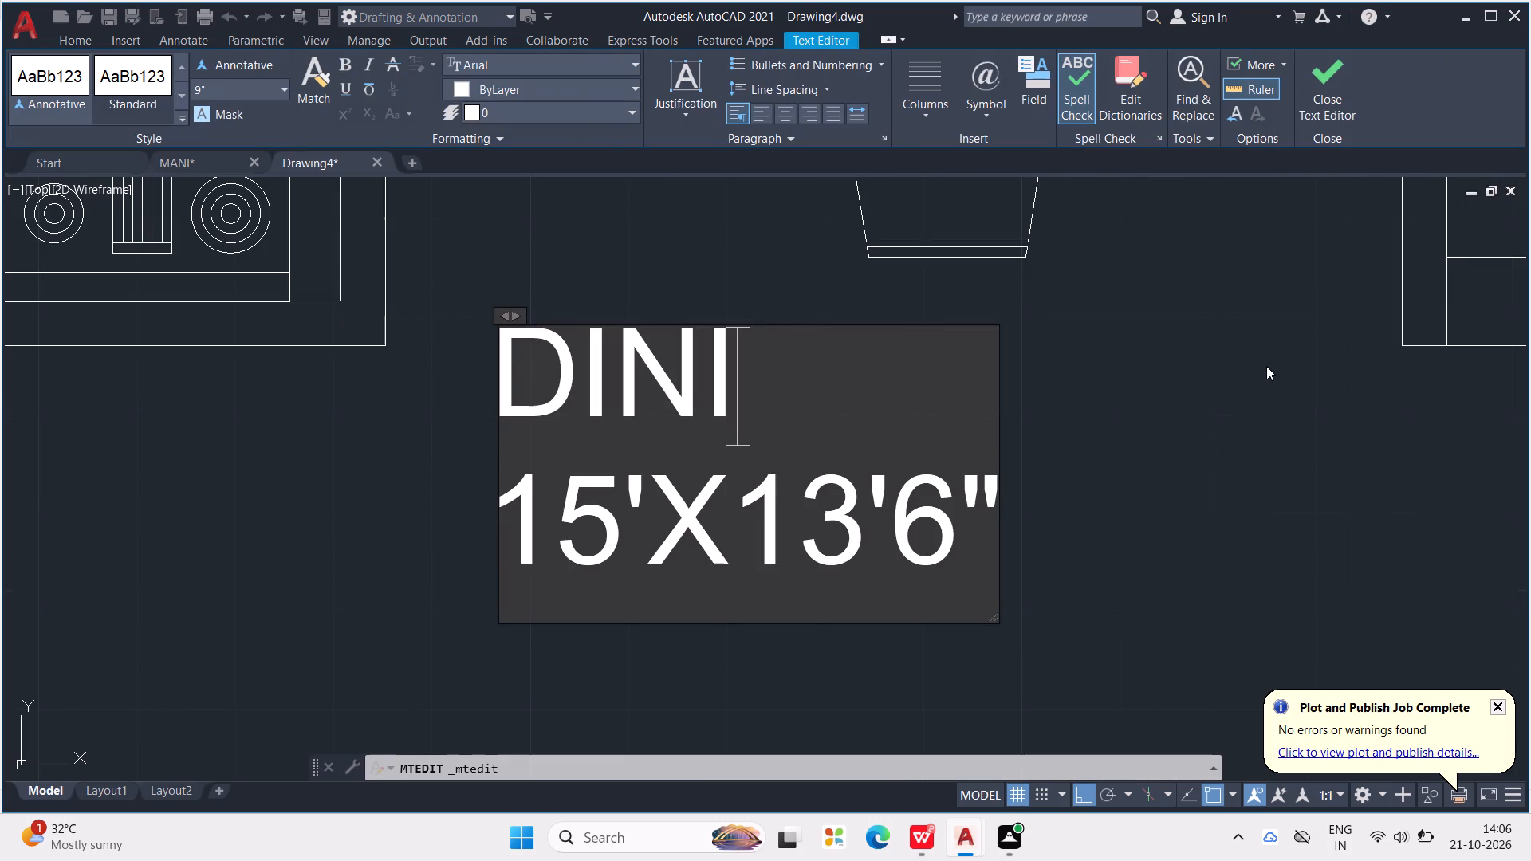
pyautogui.write('NG')
# Change the first dimension in the dining label's size line to 8'.
pyautogui.press('Down')
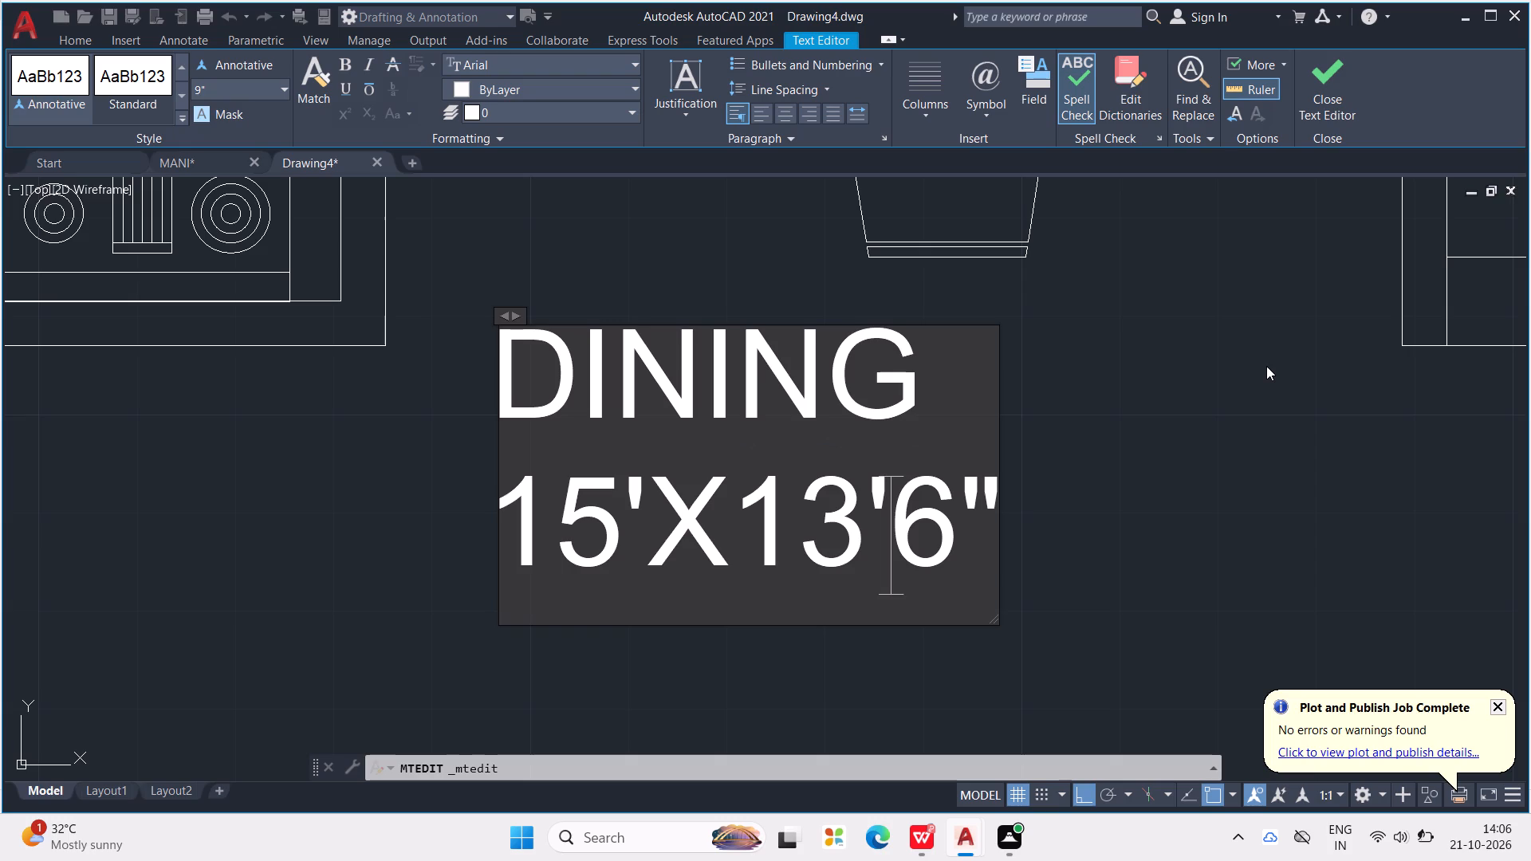
pyautogui.press('Left')
pyautogui.press('Left')
pyautogui.press('Left')
pyautogui.press('Left')
pyautogui.press('Left')
pyautogui.press('BackSpace')
pyautogui.press('BackSpace')
pyautogui.press('8')
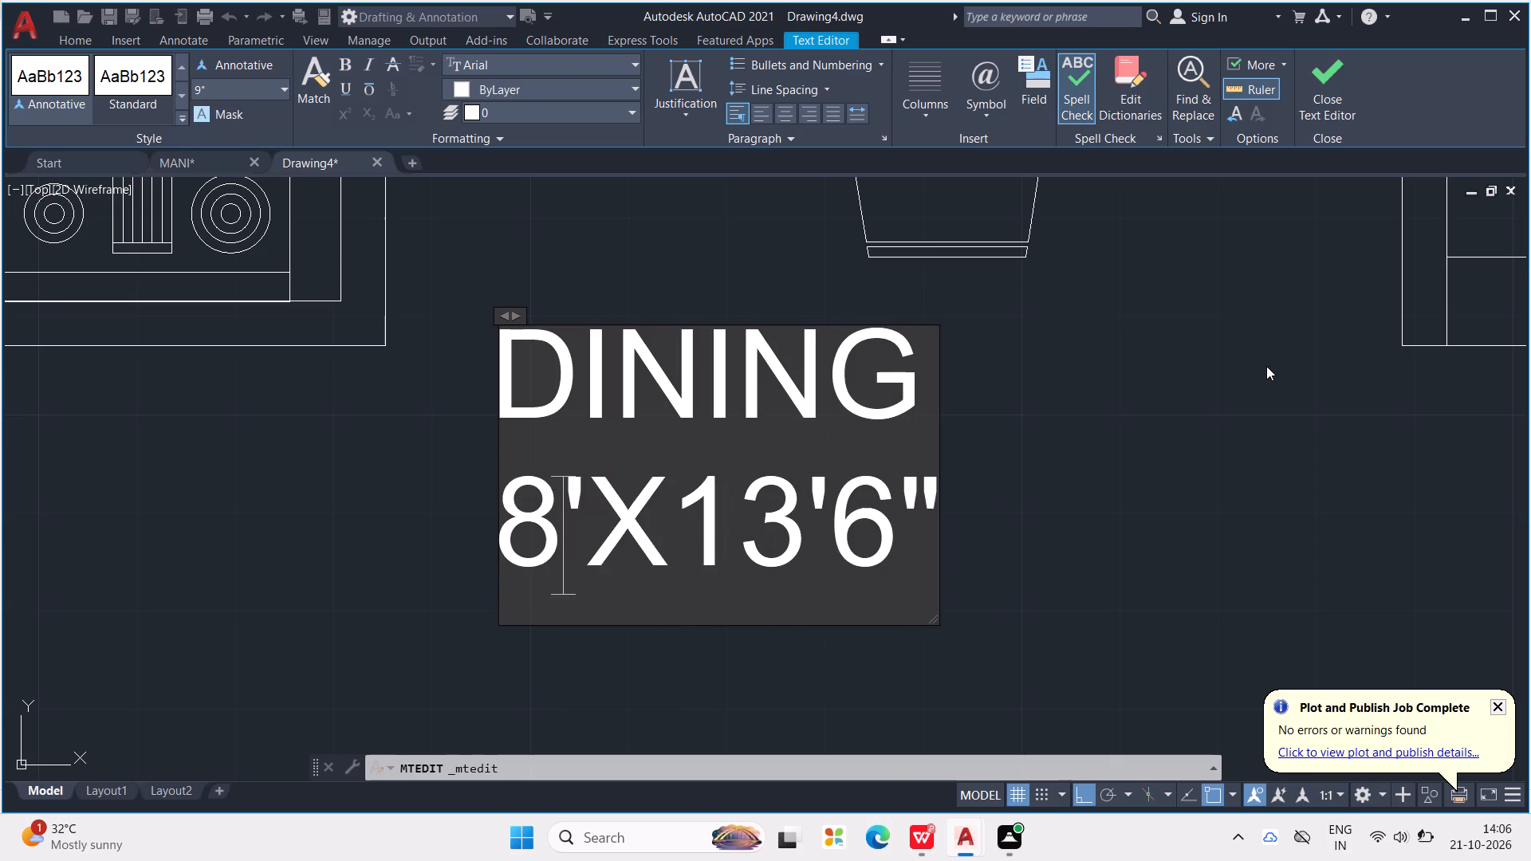
# Change the second dimension in the dining label's size line to 10' and finish editing the text.
pyautogui.press('Right')
pyautogui.press('Right')
pyautogui.press('Right')
pyautogui.press('Right')
pyautogui.press('Right')
pyautogui.press('Right')
pyautogui.press('Right')
pyautogui.press('BackSpace')
pyautogui.press('BackSpace')
pyautogui.press('BackSpace')
pyautogui.press('BackSpace')
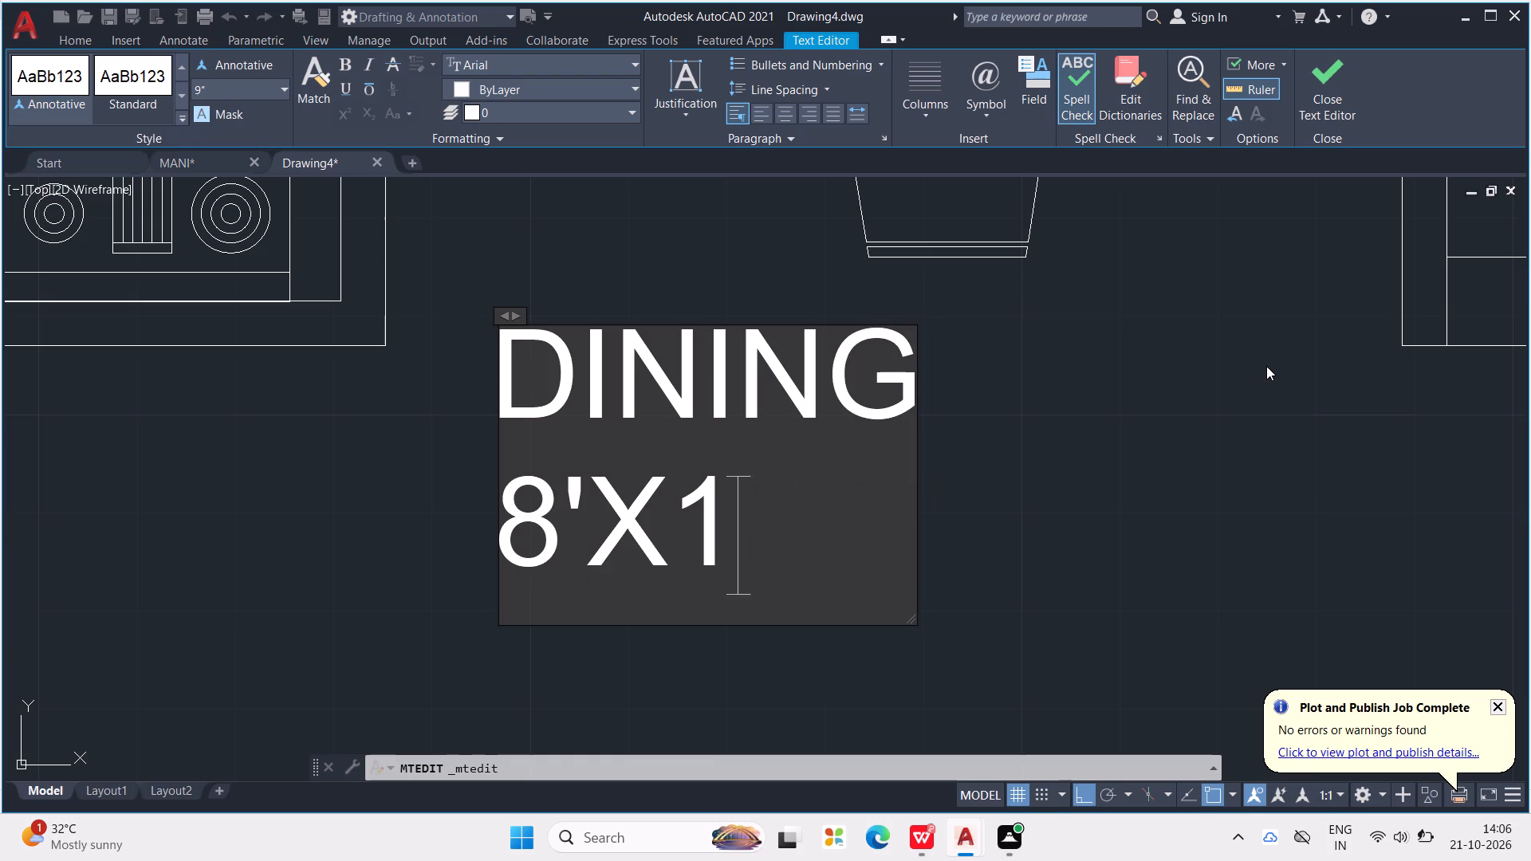
pyautogui.press('BackSpace')
pyautogui.press('0')
pyautogui.press('BackSpace')
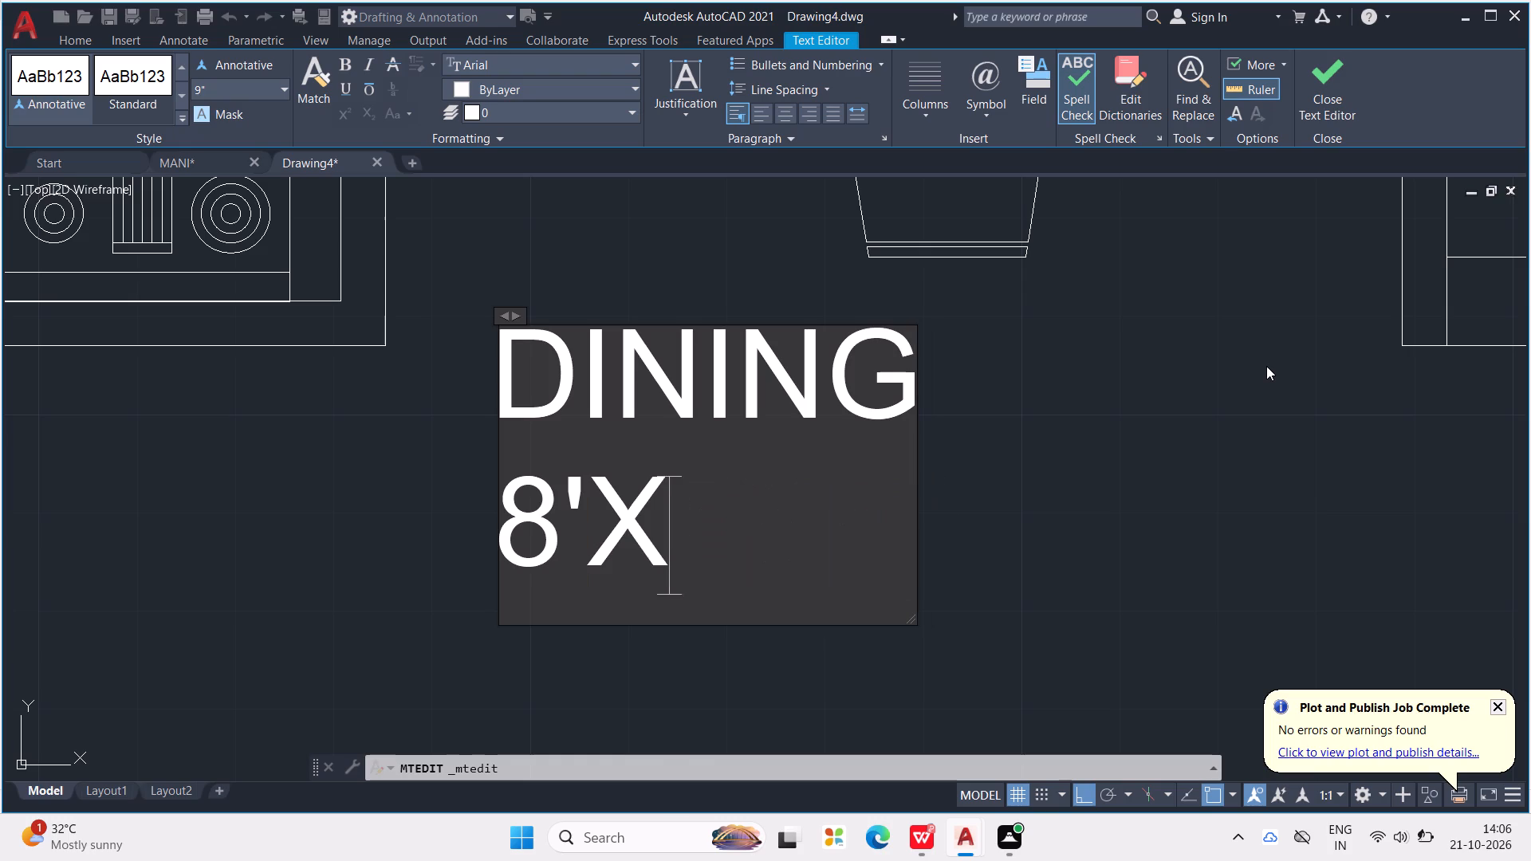
pyautogui.write("10'")
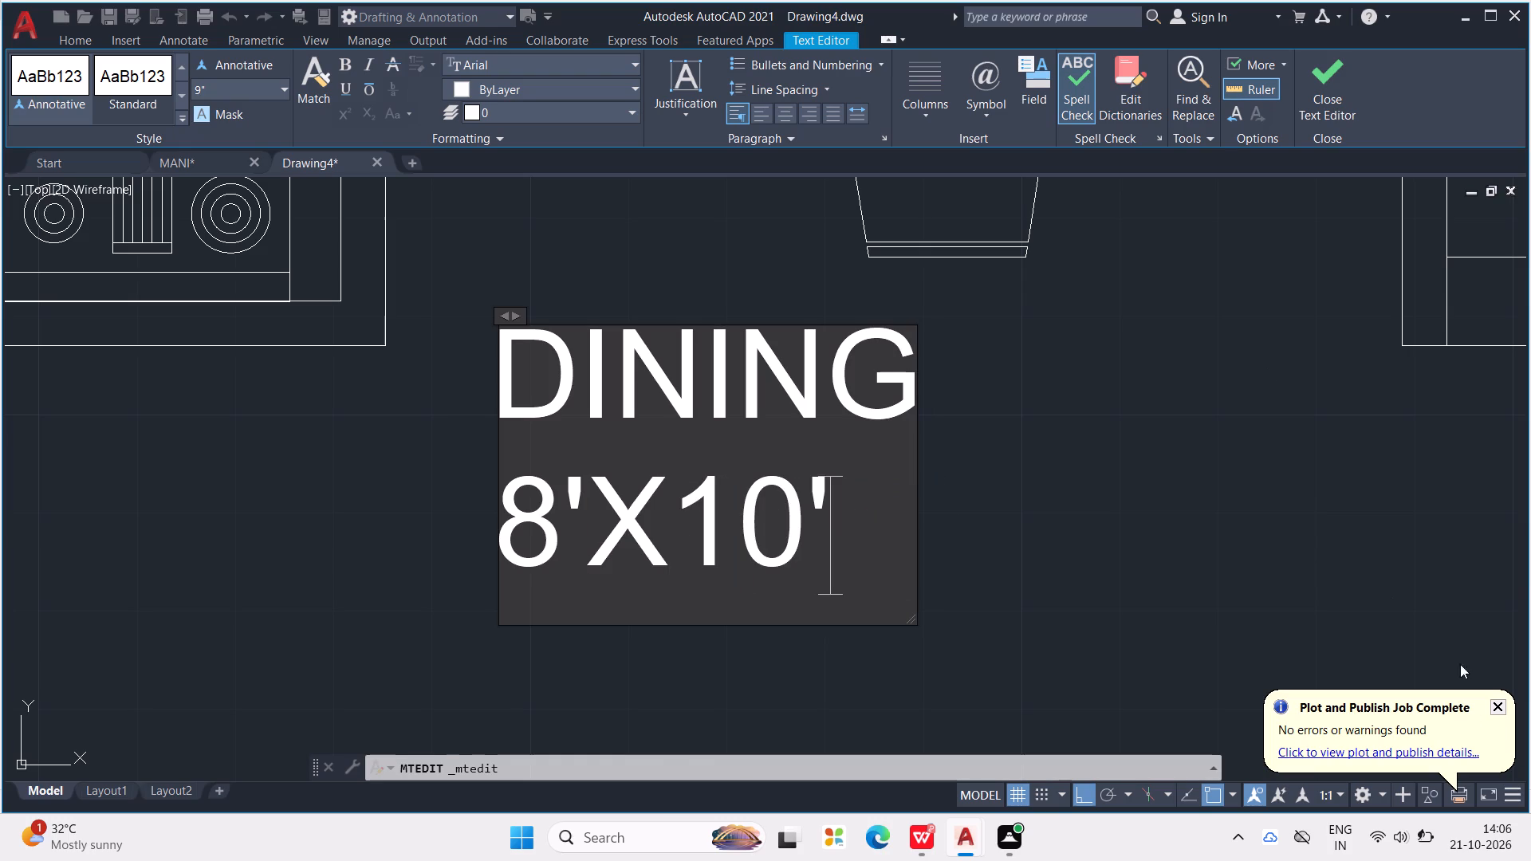
pyautogui.click(1328, 584)
# Move the dining label so it sits just beneath the dining table's lower chair.
pyautogui.scroll(-1, 1293, 571)
pyautogui.moveTo(1291, 571); pyautogui.dragTo(1162, 548, button='middle')
pyautogui.click(699, 429)
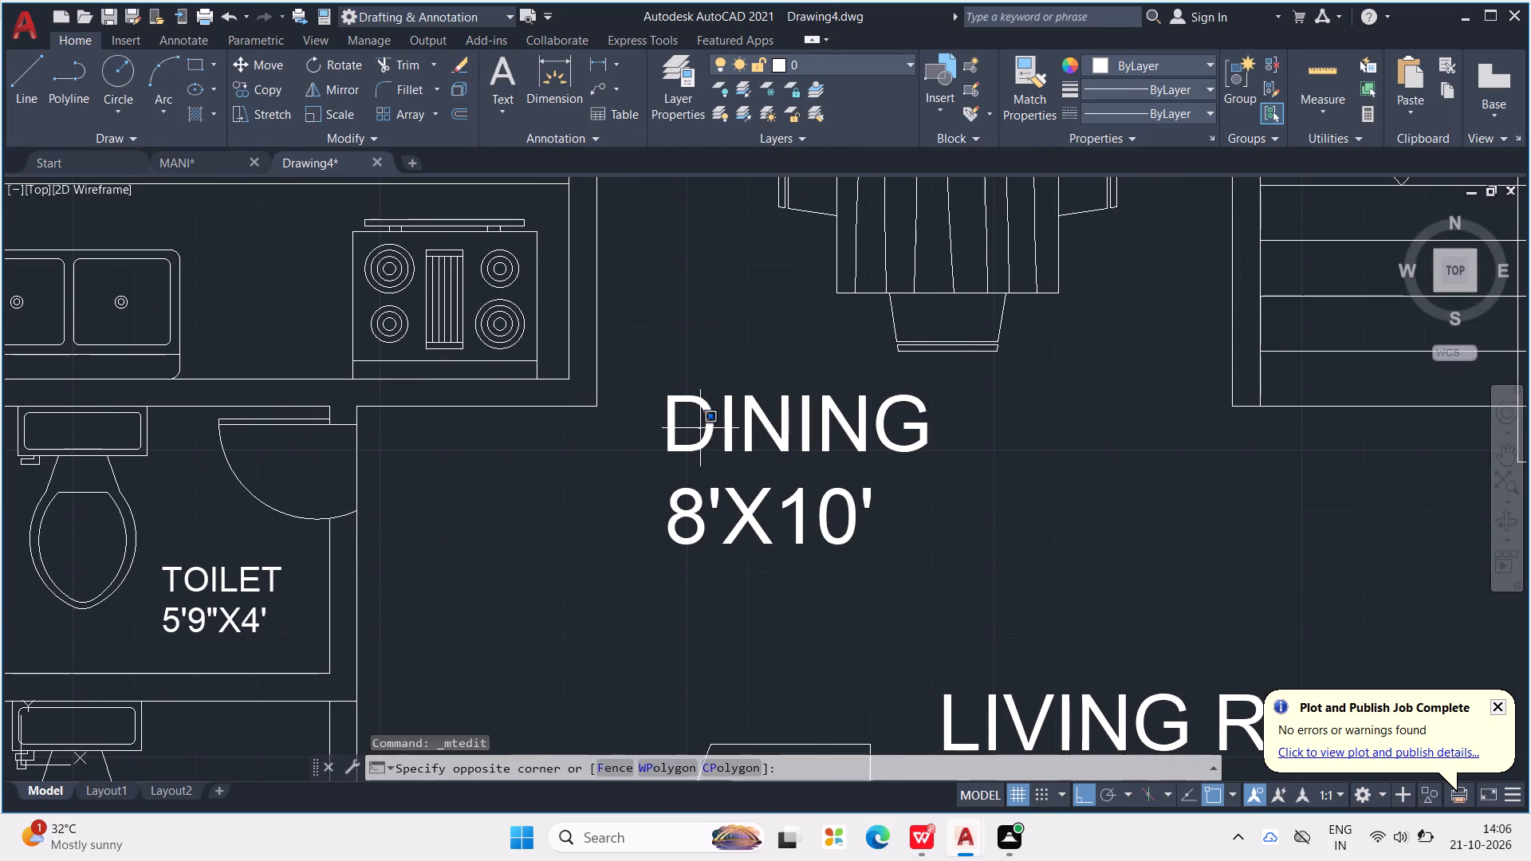
pyautogui.click(714, 422)
pyautogui.click(809, 422)
pyautogui.moveTo(801, 423); pyautogui.dragTo(893, 406)
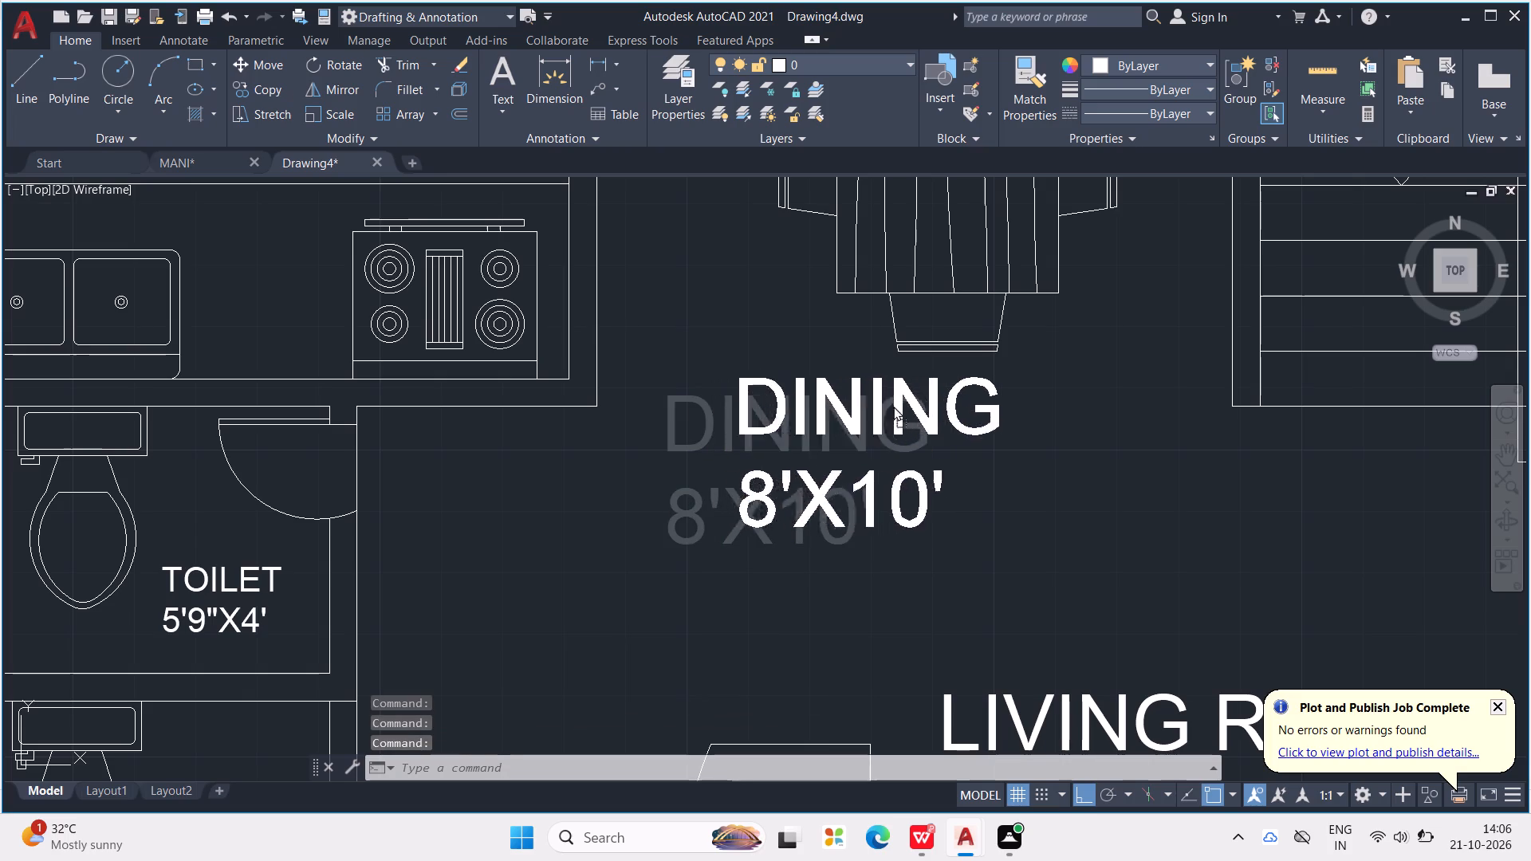
pyautogui.moveTo(893, 406); pyautogui.dragTo(943, 398)
# Add multiline text reading MD at 4" height inside the swing of the main door between living room and portico.
pyautogui.scroll(-2, 962, 393)
pyautogui.moveTo(1103, 440); pyautogui.dragTo(967, 457, button='middle')
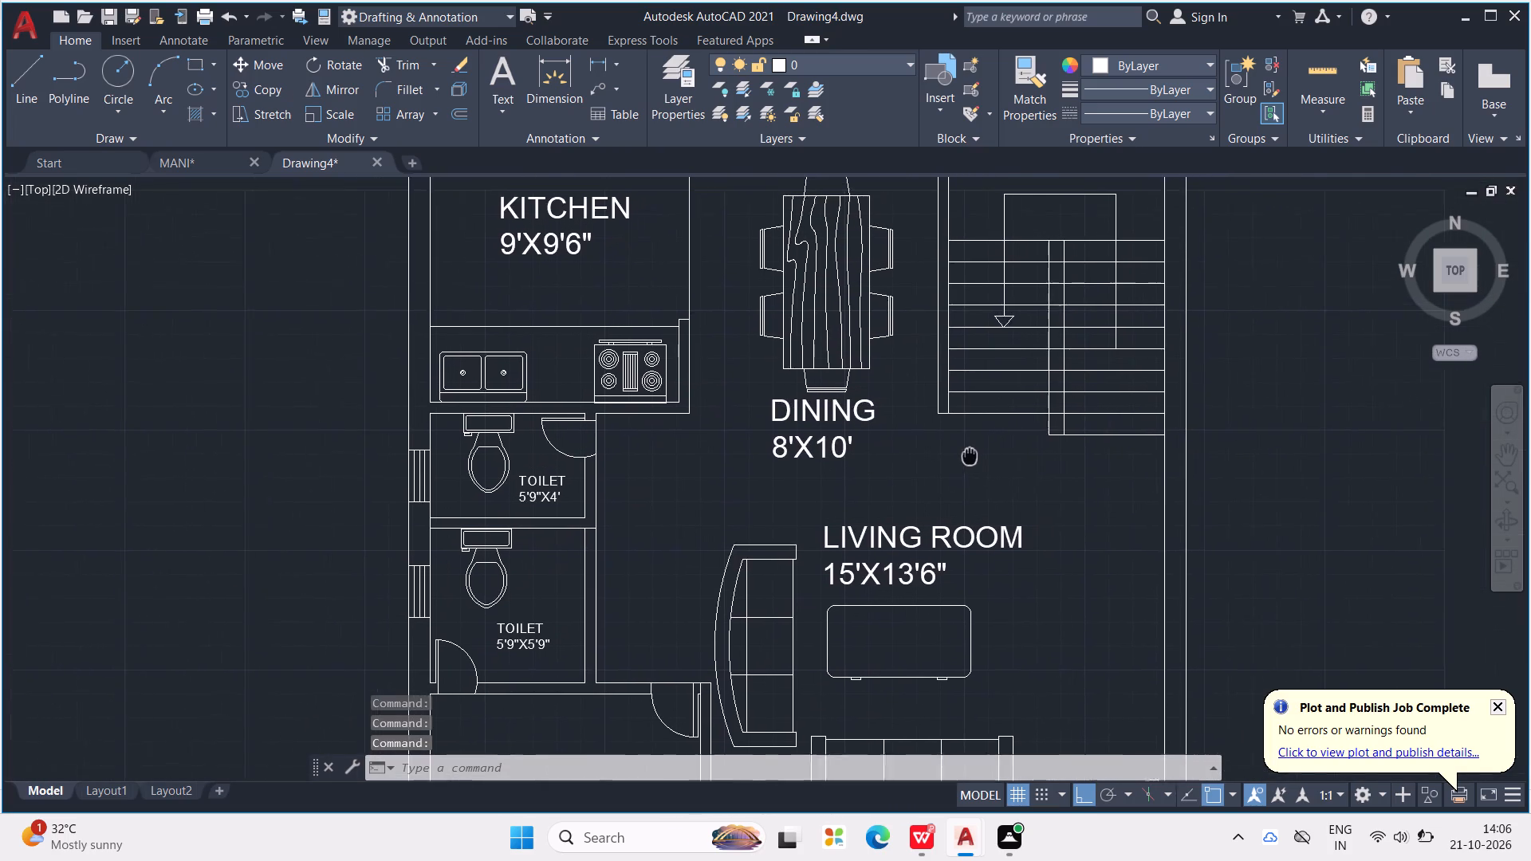
pyautogui.moveTo(967, 457); pyautogui.dragTo(901, 477, button='middle')
pyautogui.scroll(-2, 901, 477)
pyautogui.moveTo(900, 479); pyautogui.dragTo(845, 433, button='middle')
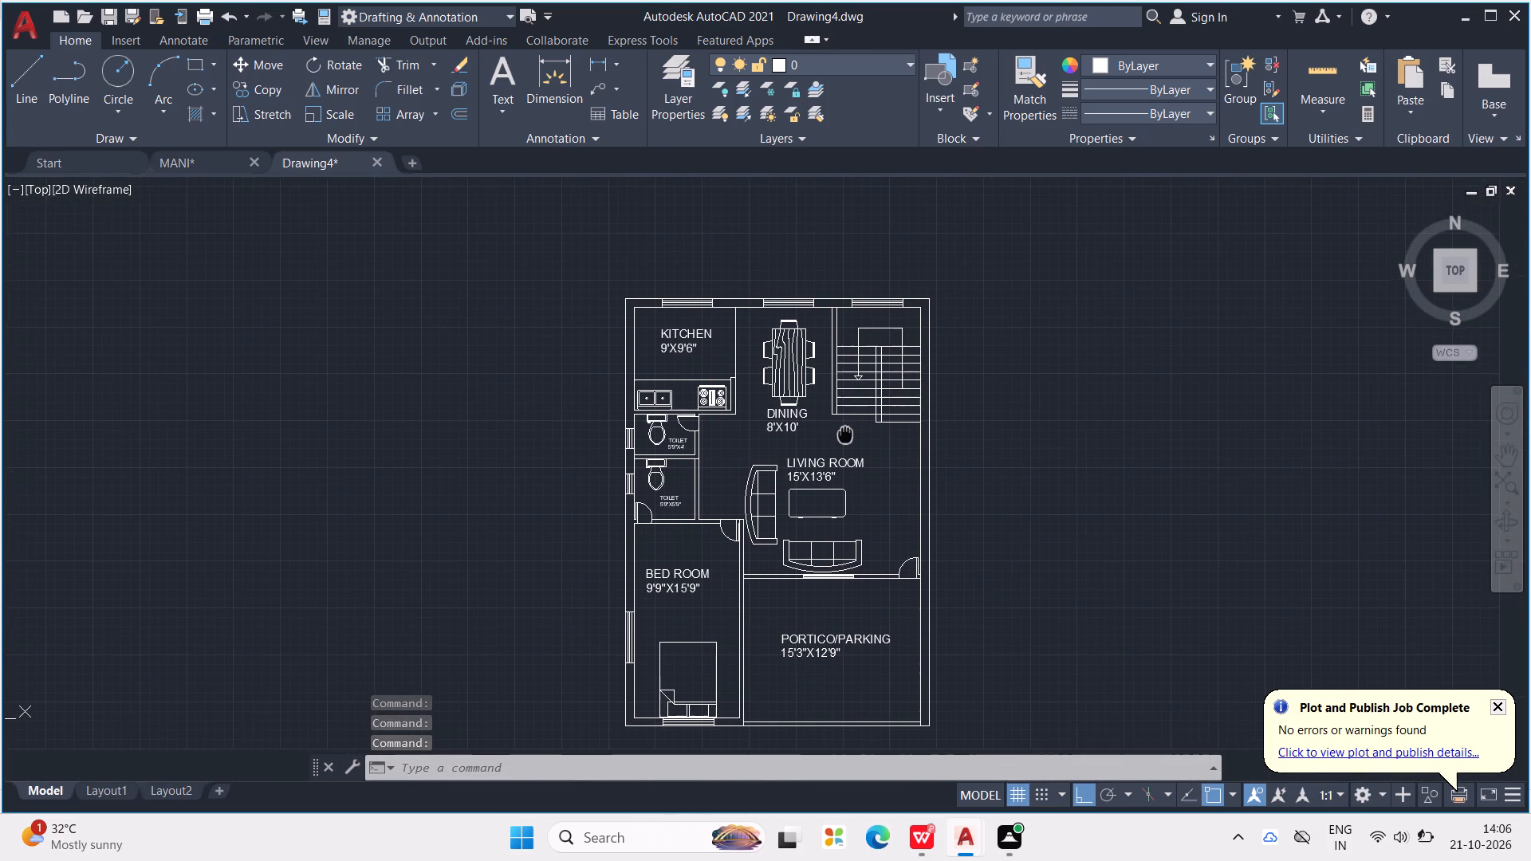
pyautogui.moveTo(845, 433); pyautogui.dragTo(847, 431, button='middle')
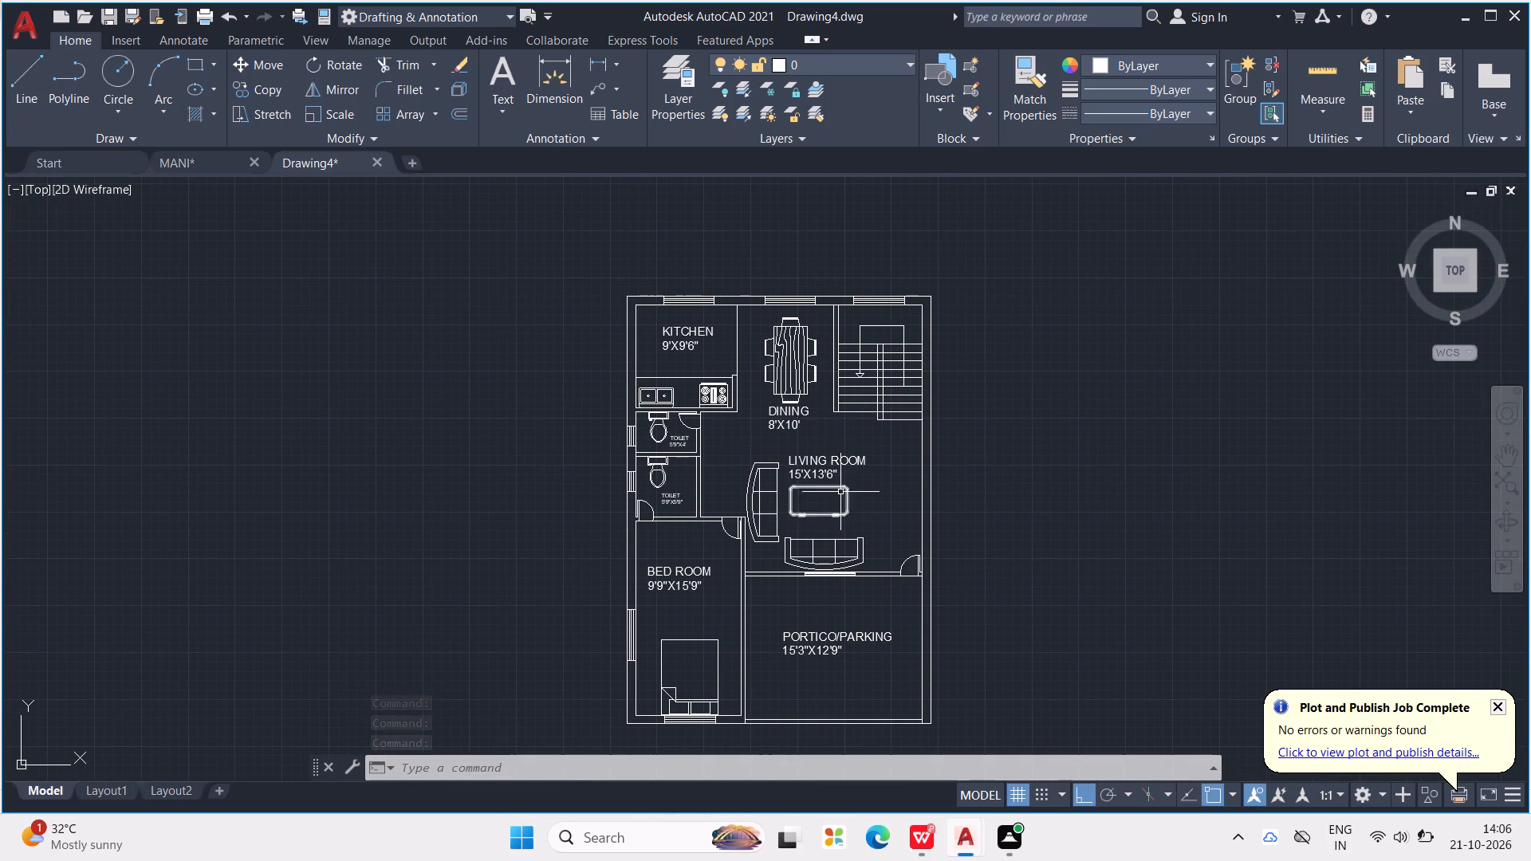
pyautogui.scroll(1, 919, 563)
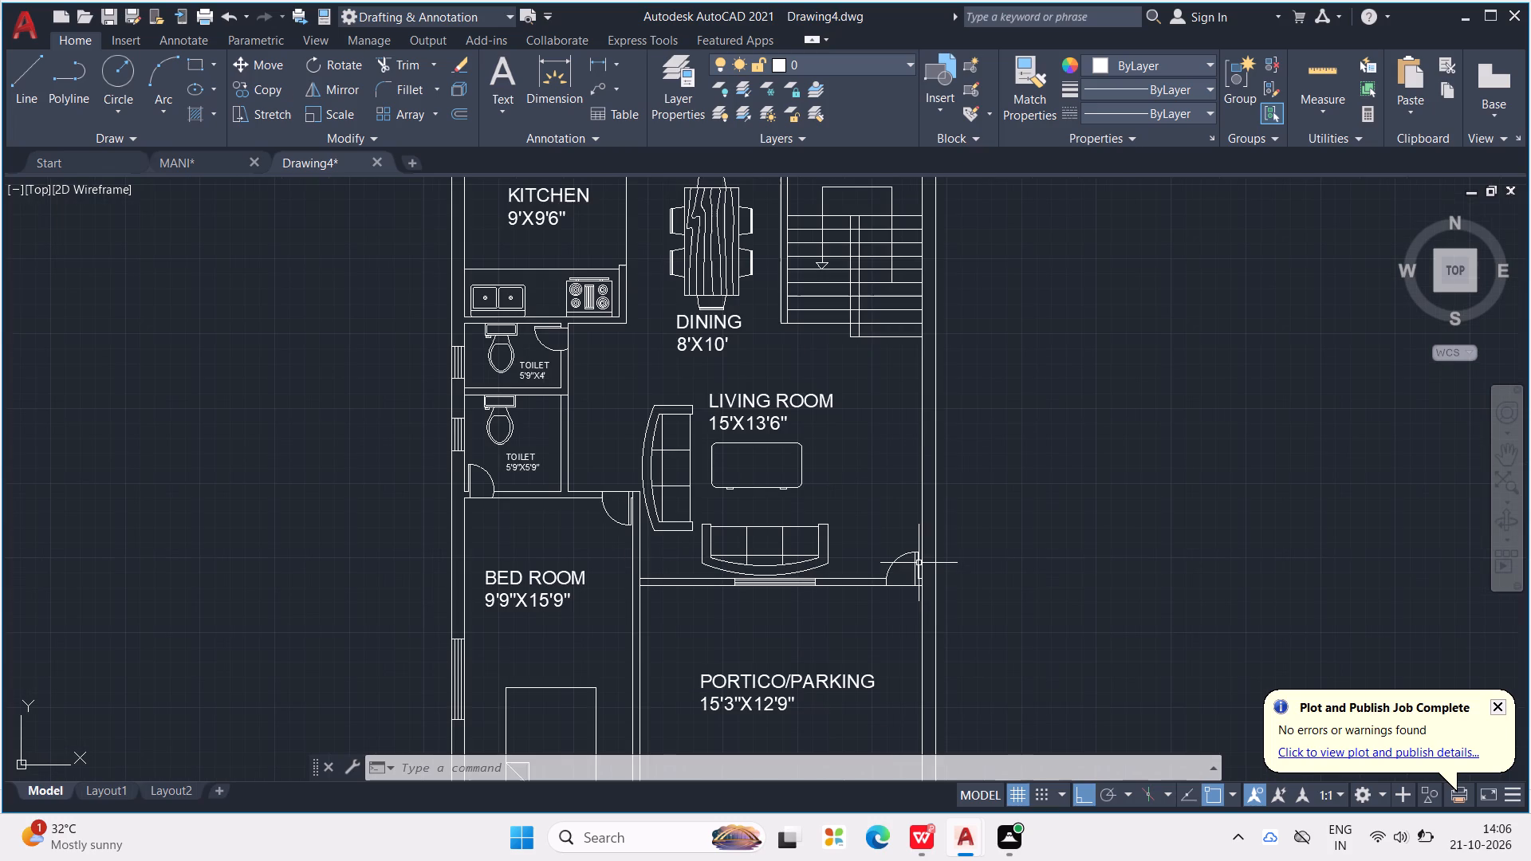
pyautogui.scroll(3, 913, 590)
pyautogui.press('t')
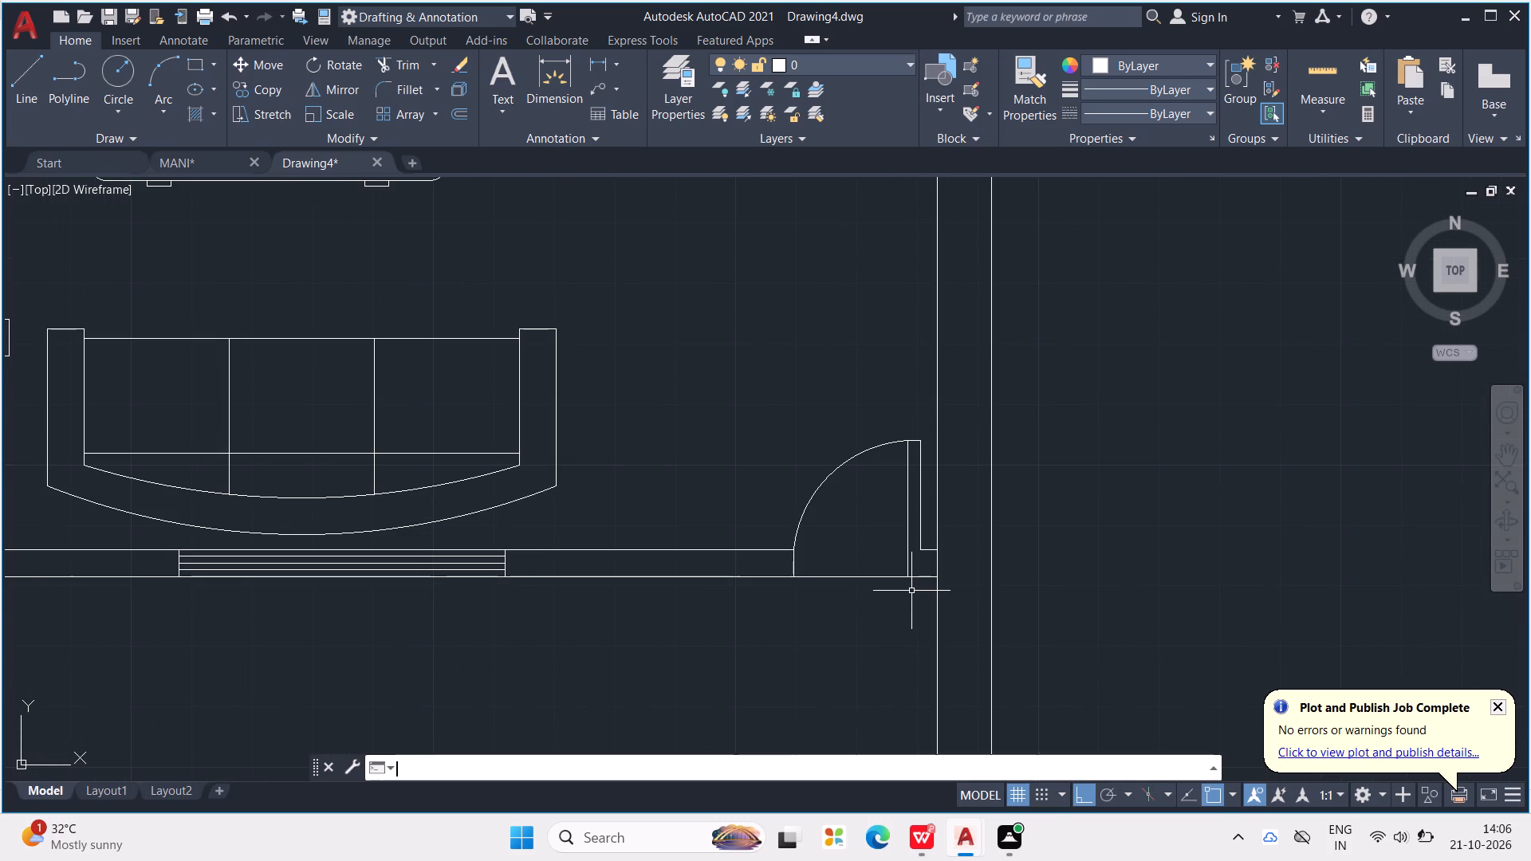
pyautogui.press('Return')
pyautogui.scroll(2, 880, 538)
pyautogui.doubleClick(780, 470)
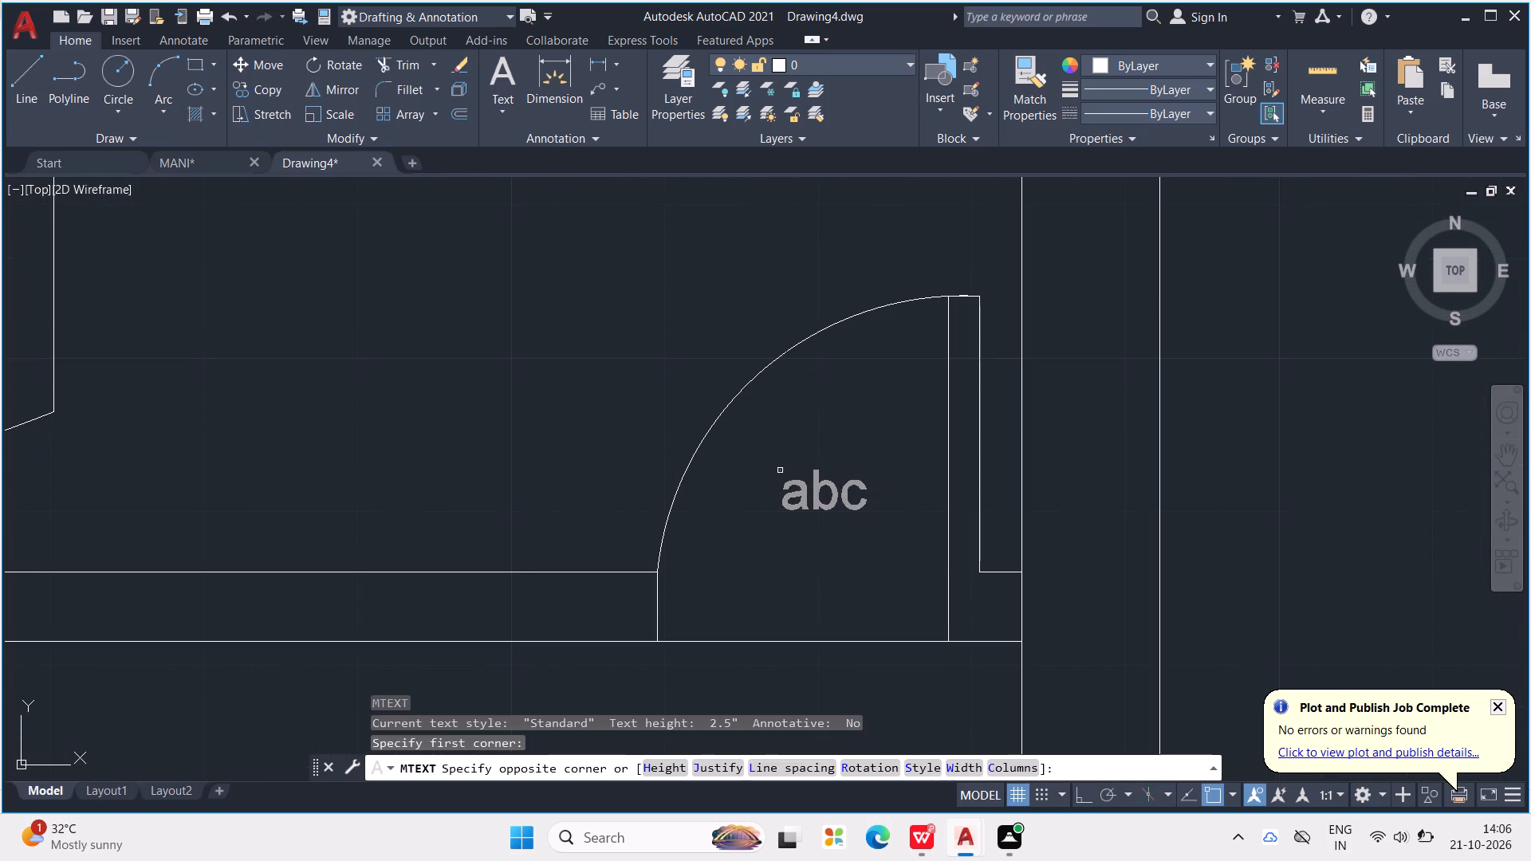
pyautogui.doubleClick(781, 477)
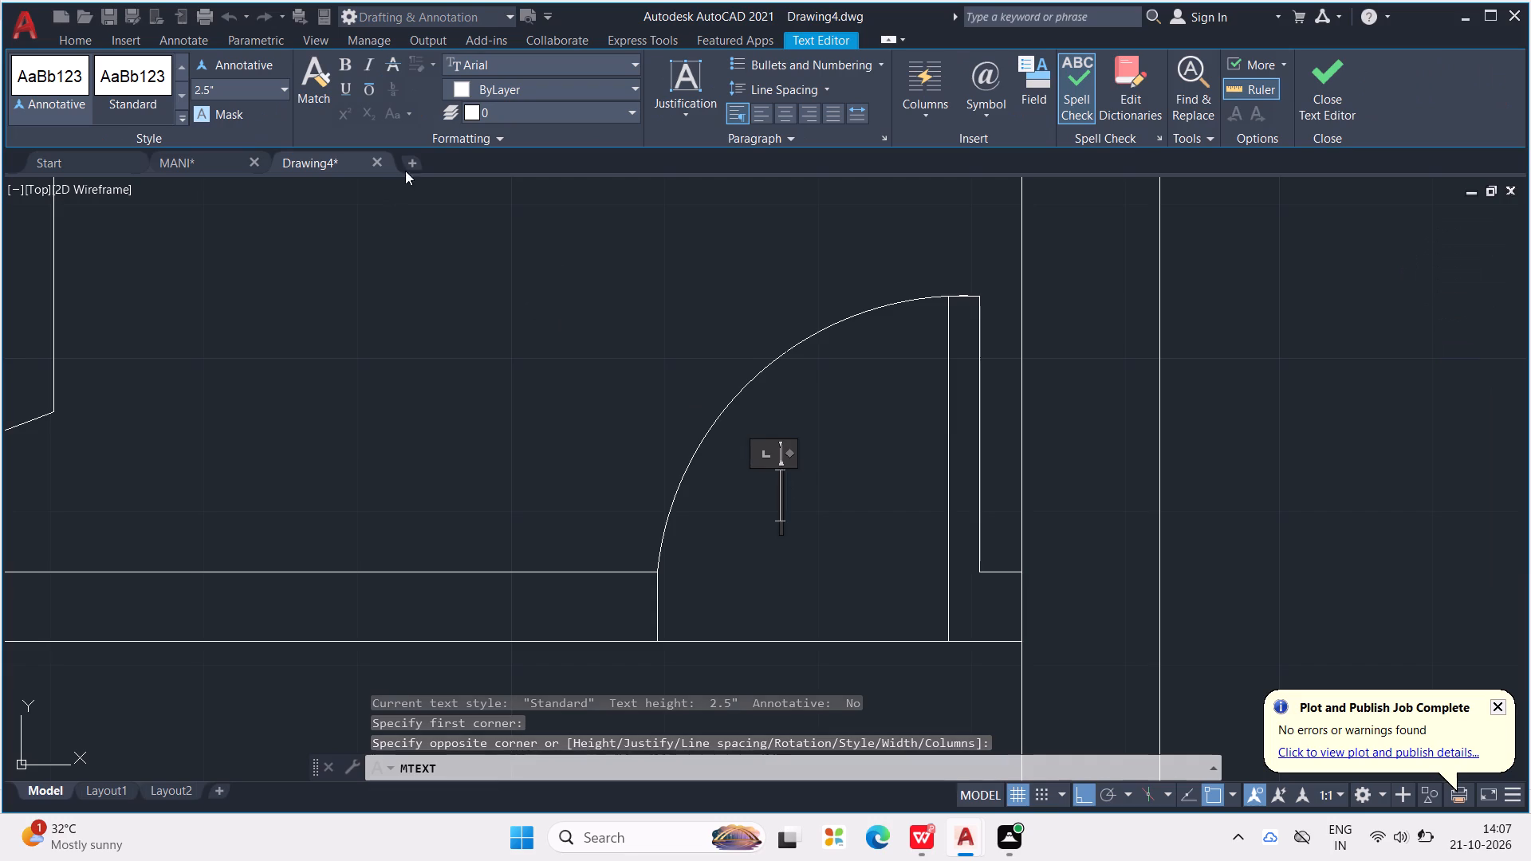
pyautogui.click(288, 83)
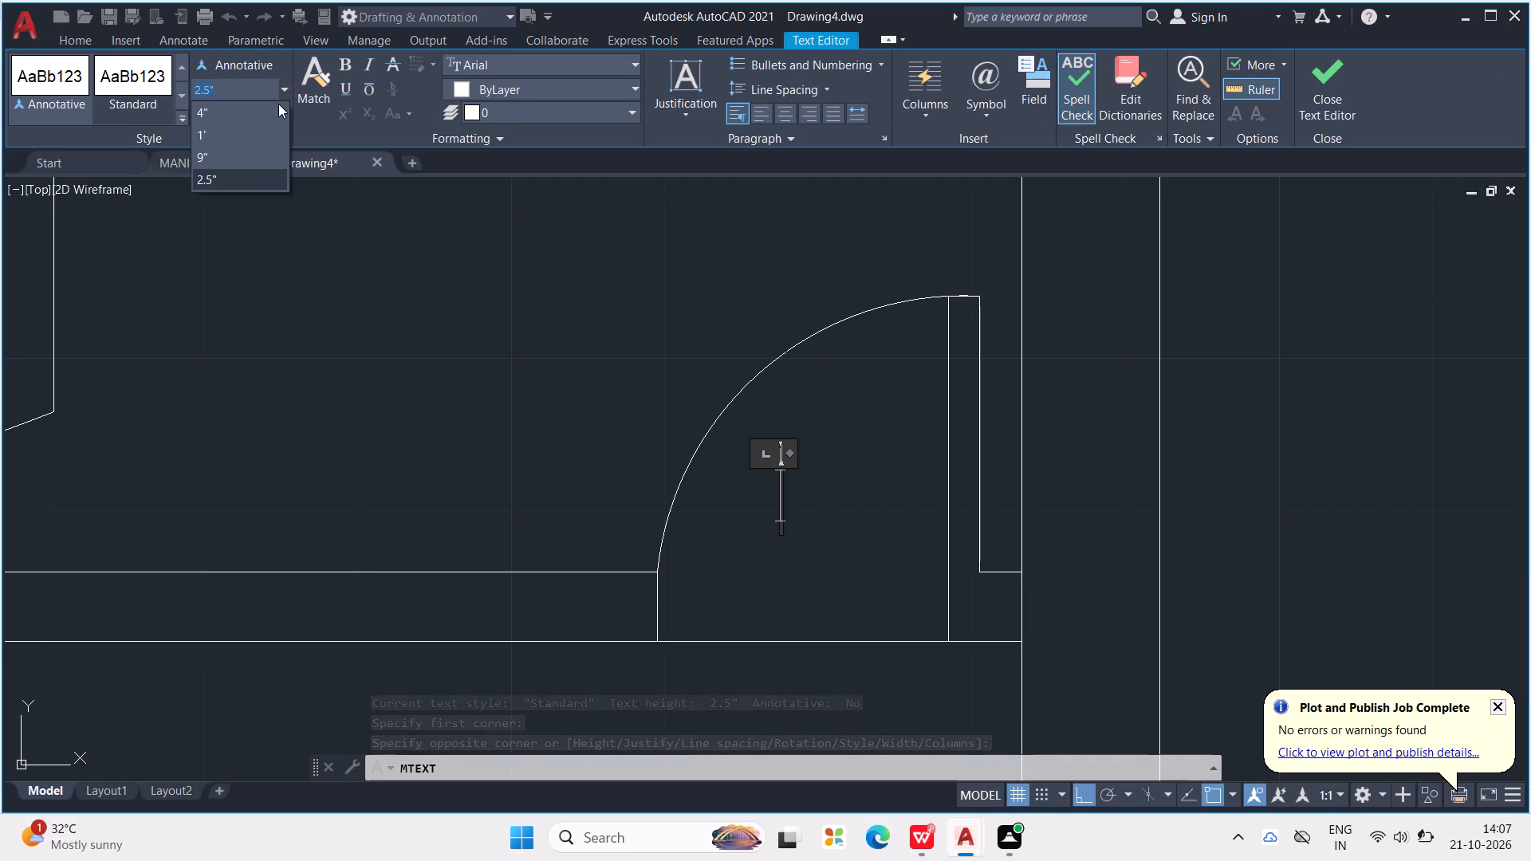
pyautogui.click(274, 108)
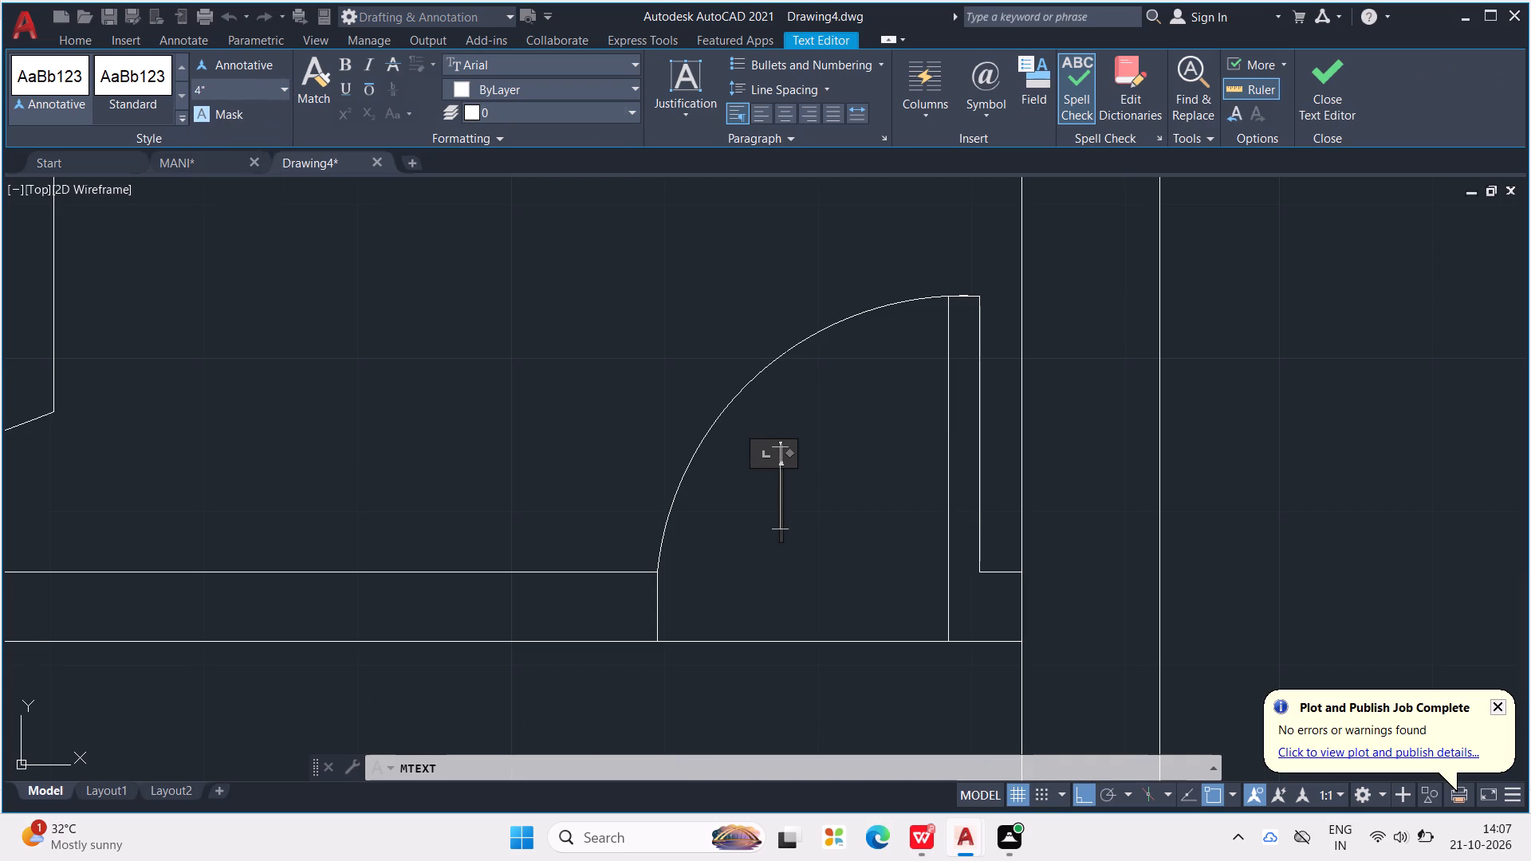
pyautogui.write('MD')
pyautogui.click(471, 307)
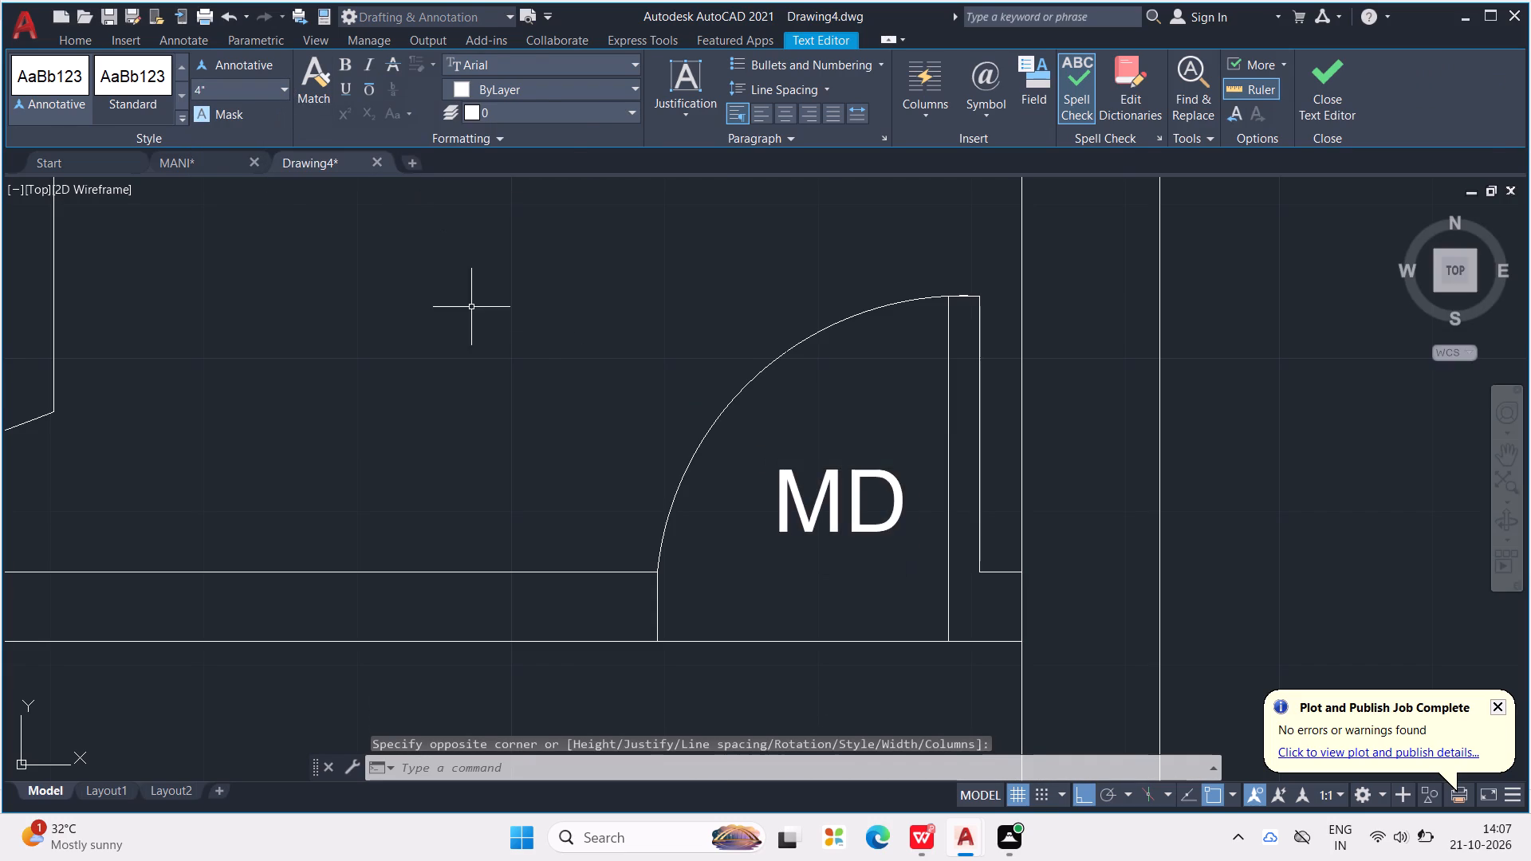
# Copy the MD door tag and paste it inside the swing of the bedroom door.
pyautogui.scroll(-3, 535, 334)
pyautogui.moveTo(549, 343); pyautogui.dragTo(683, 391, button='middle')
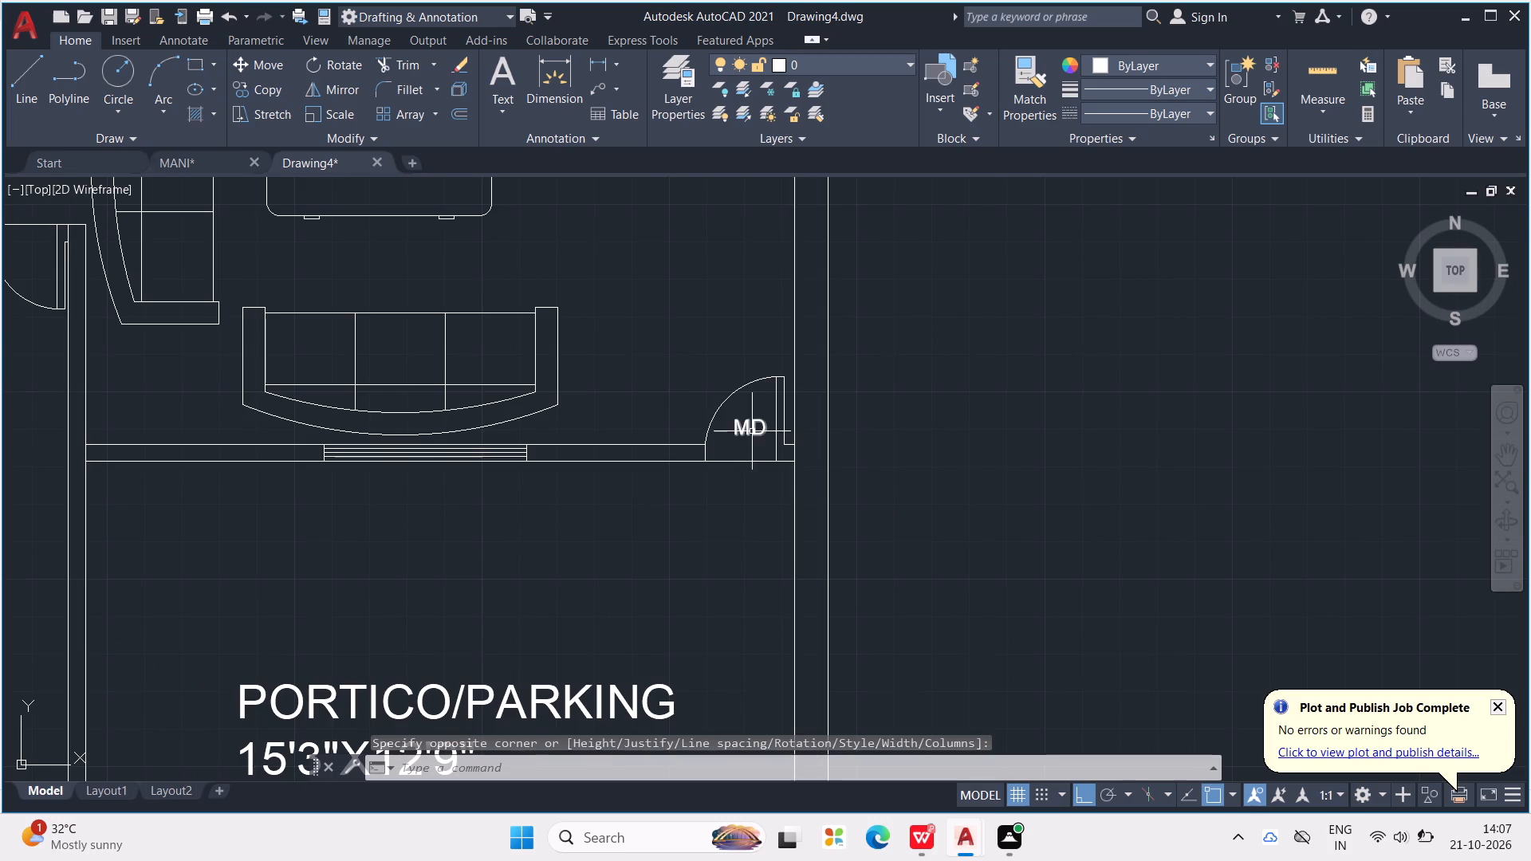
pyautogui.moveTo(606, 431); pyautogui.dragTo(742, 466, button='middle')
pyautogui.click(884, 464)
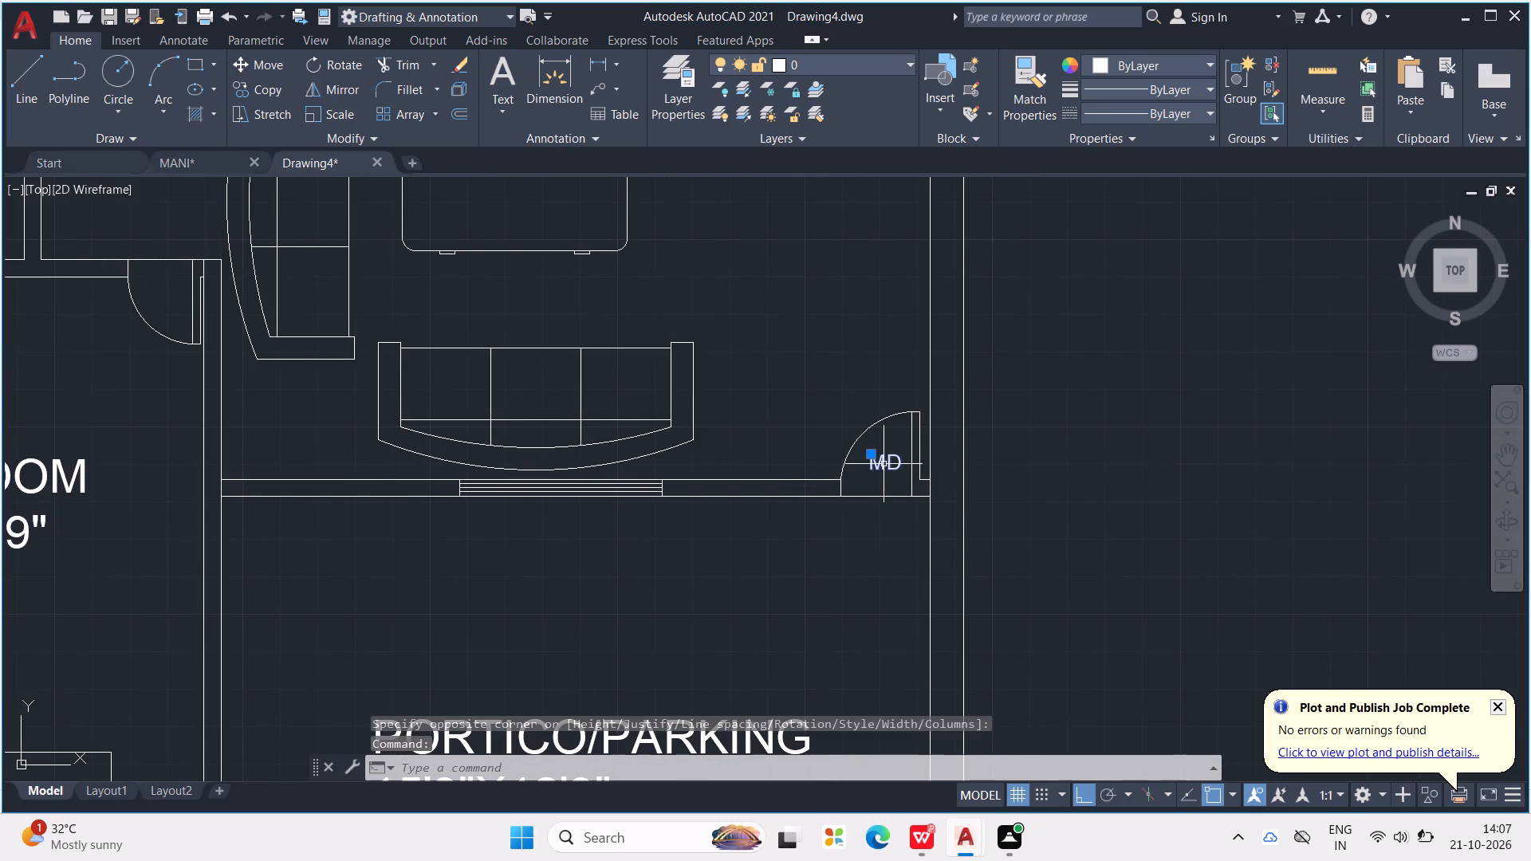
pyautogui.hotkey('ctrl', 'c')
pyautogui.hotkey('ctrl', 'v')
pyautogui.keyDown('ctrl'); pyautogui.moveTo(846, 456); pyautogui.dragTo(1019, 501, button='middle'); pyautogui.keyUp('ctrl')
pyautogui.keyDown('ctrl'); pyautogui.scroll(-1, 850, 456); pyautogui.keyUp('ctrl')
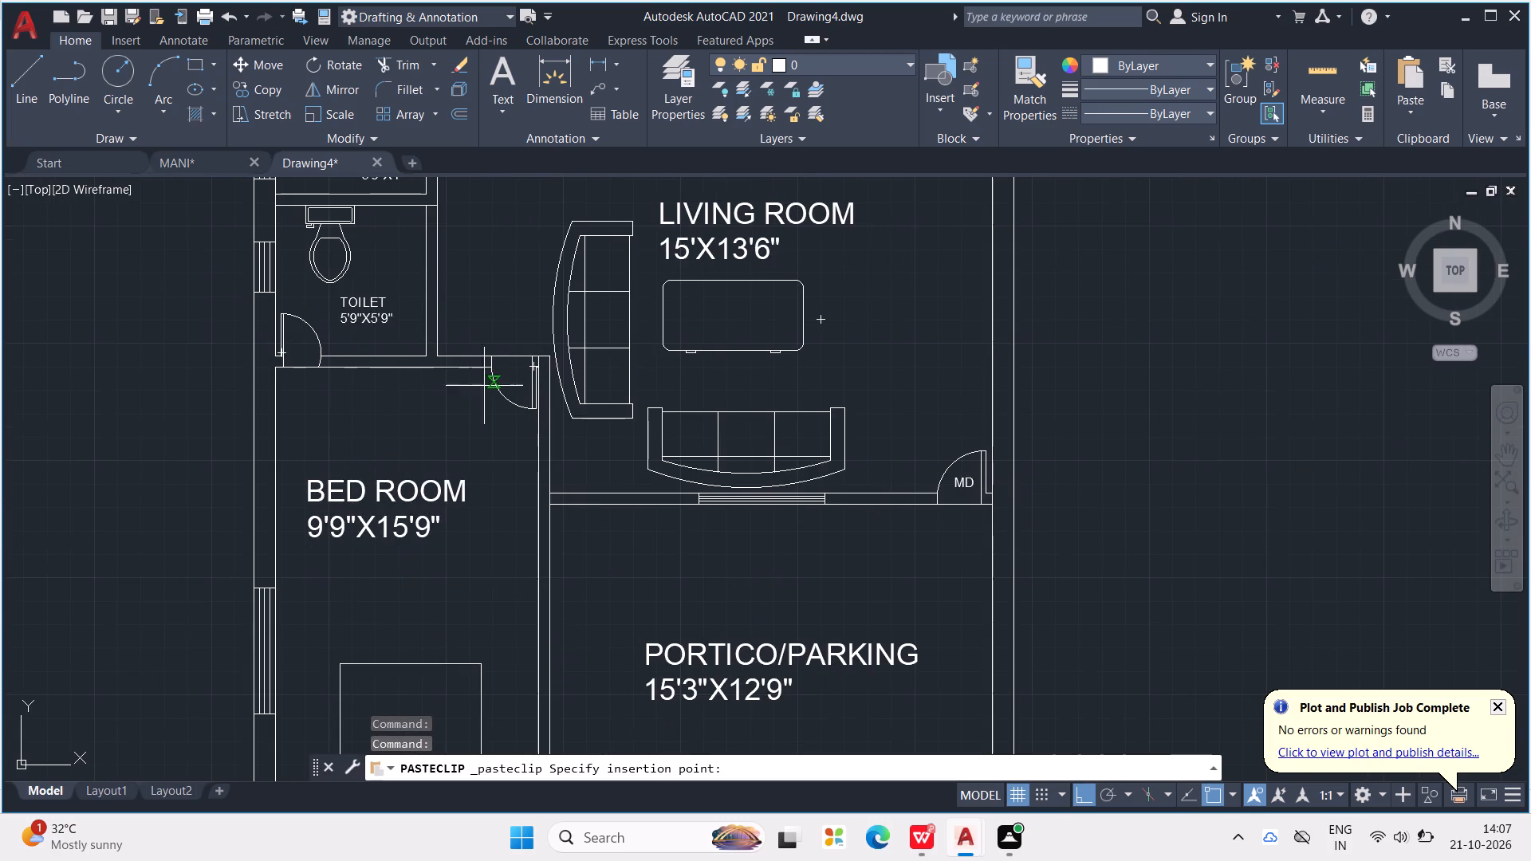
pyautogui.scroll(2, 510, 388)
pyautogui.click(502, 382)
# Change the copied tag at the bedroom door to read D.
pyautogui.scroll(2, 502, 382)
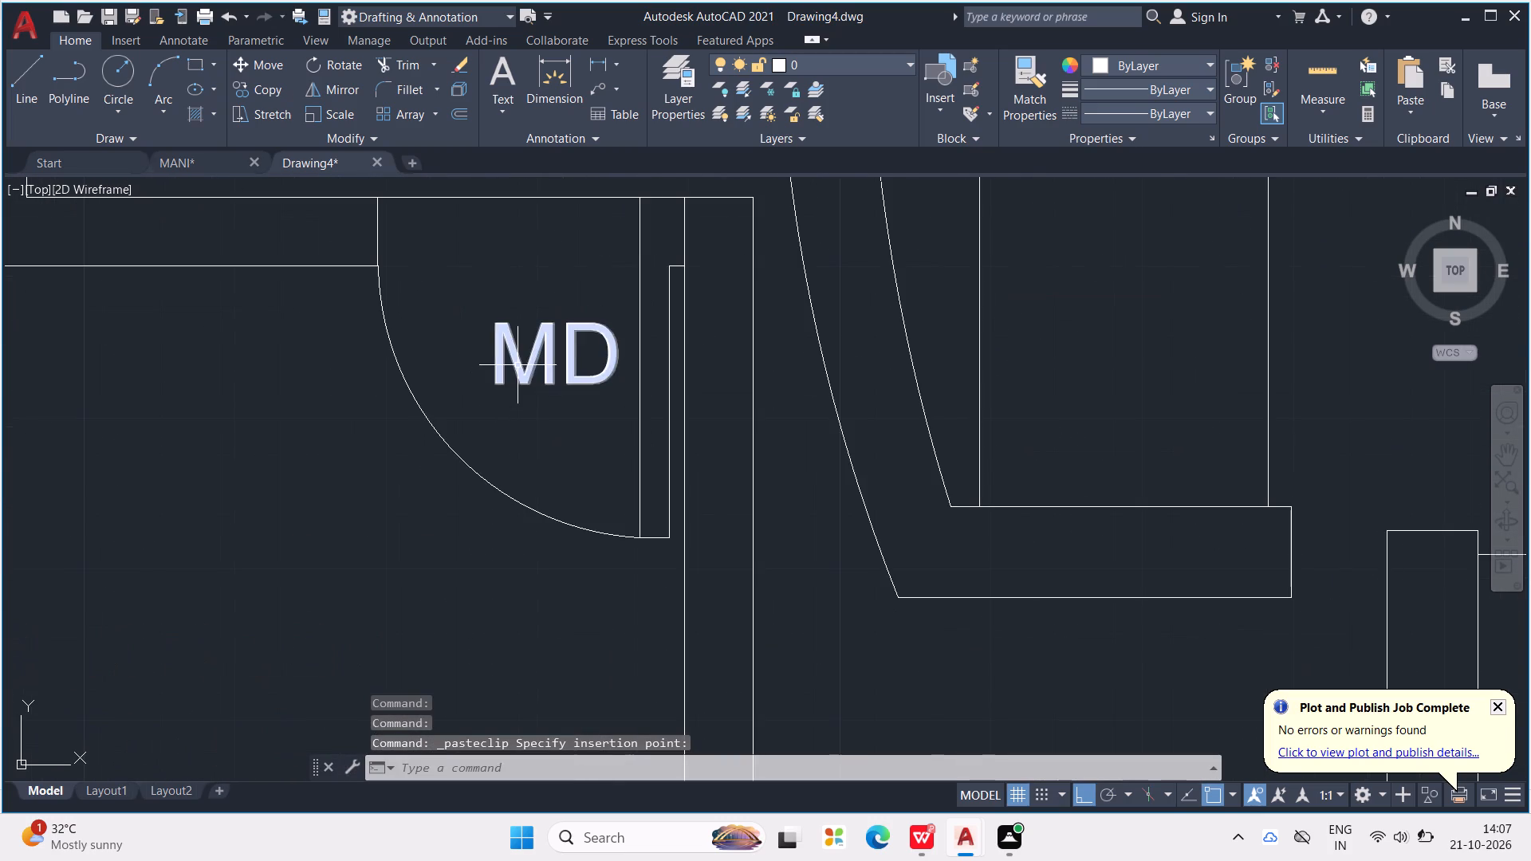
pyautogui.doubleClick(518, 365)
pyautogui.scroll(2, 534, 368)
pyautogui.click(561, 352)
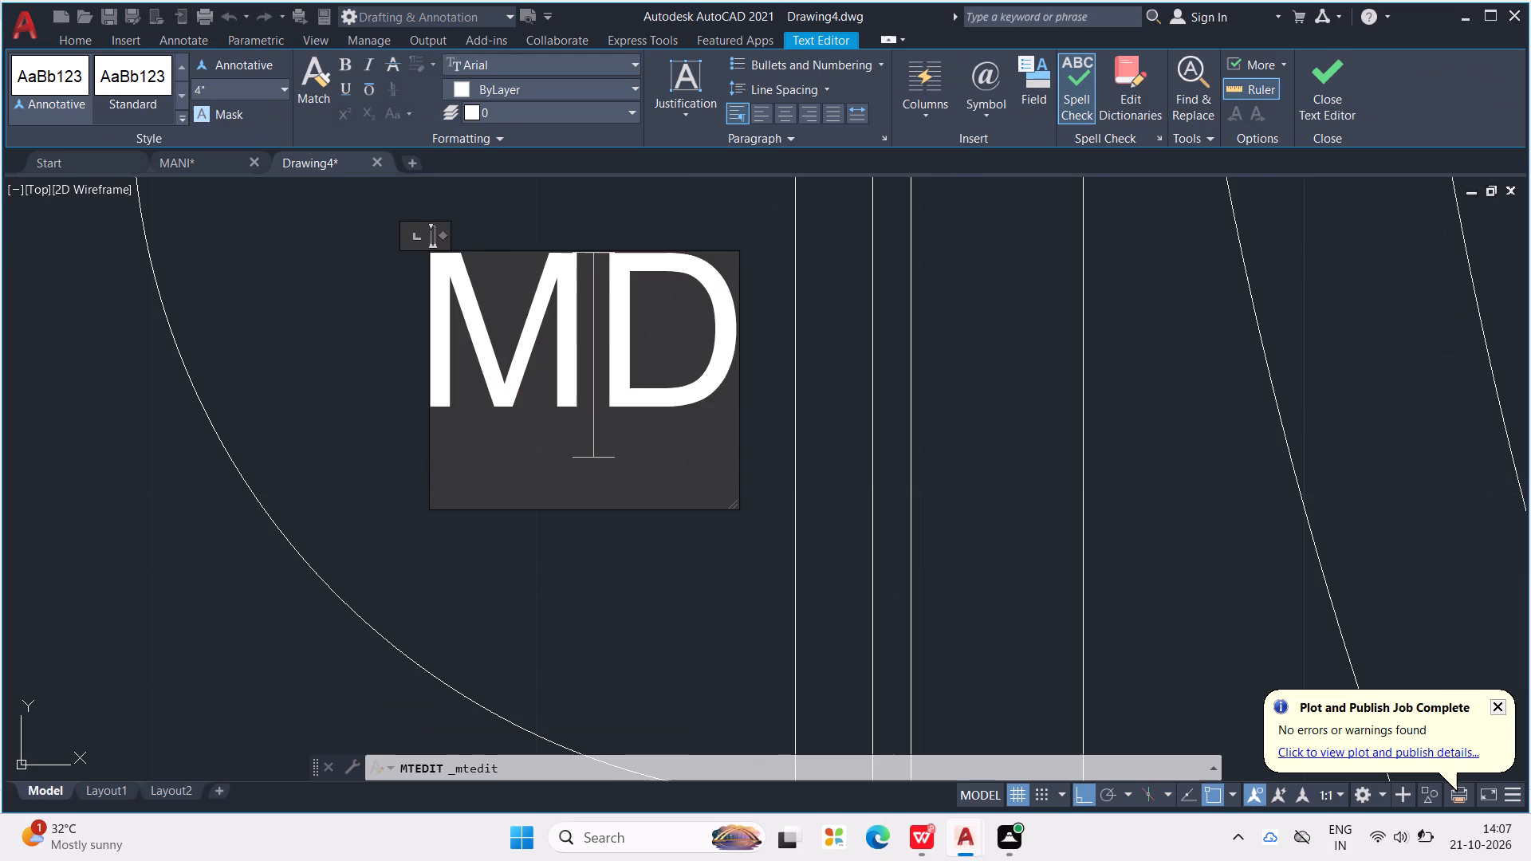
pyautogui.press('BackSpace')
pyautogui.click(620, 415)
# Copy the bedroom door's D tag and paste it inside the door swing of the 5'9"X5'9" toilet.
pyautogui.click(496, 383)
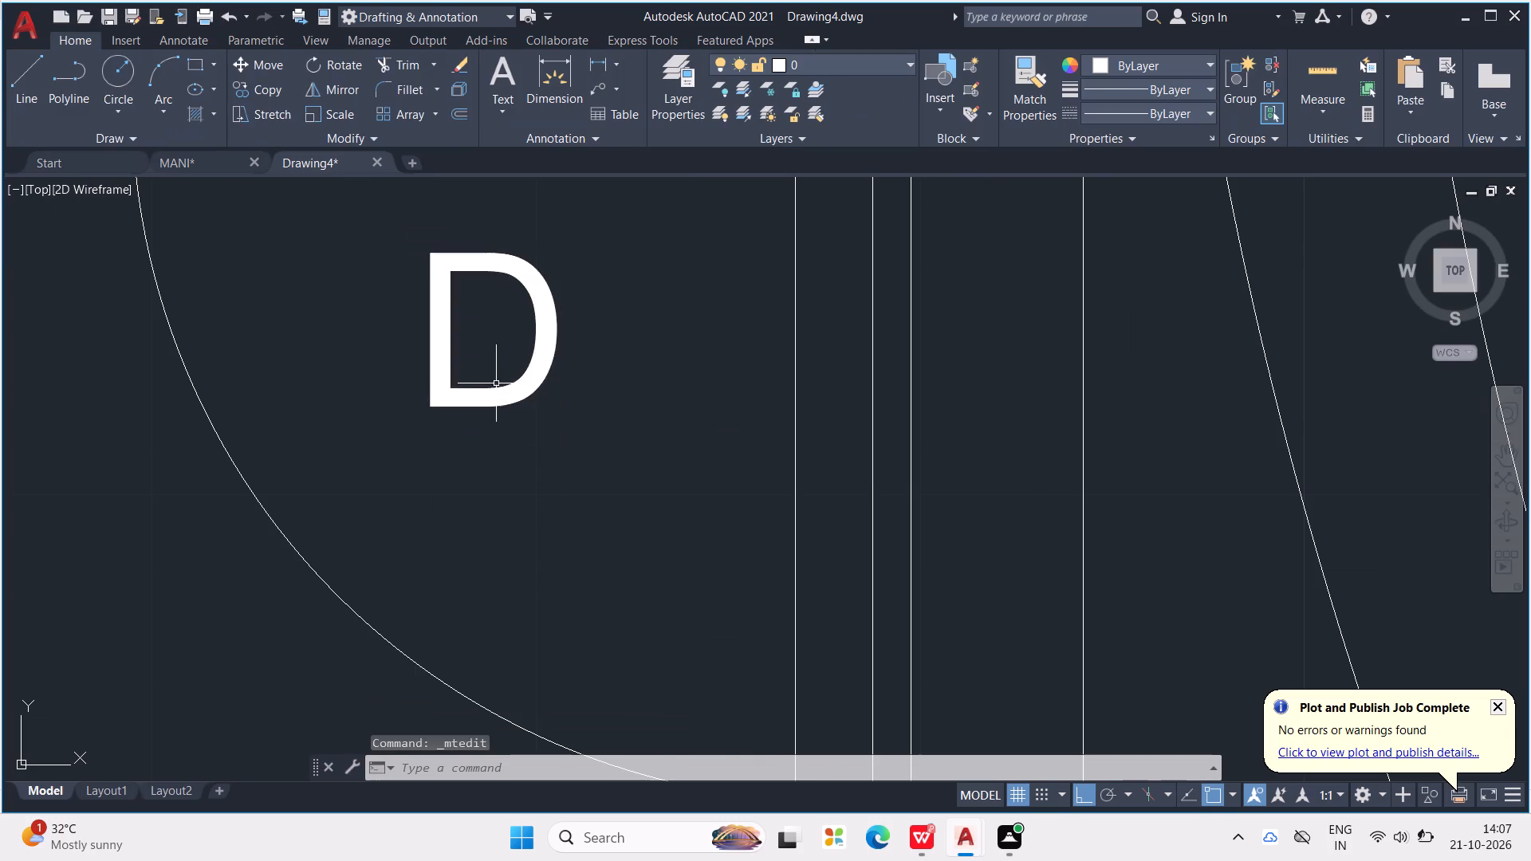
pyautogui.click(494, 417)
pyautogui.hotkey('ctrl', 'c')
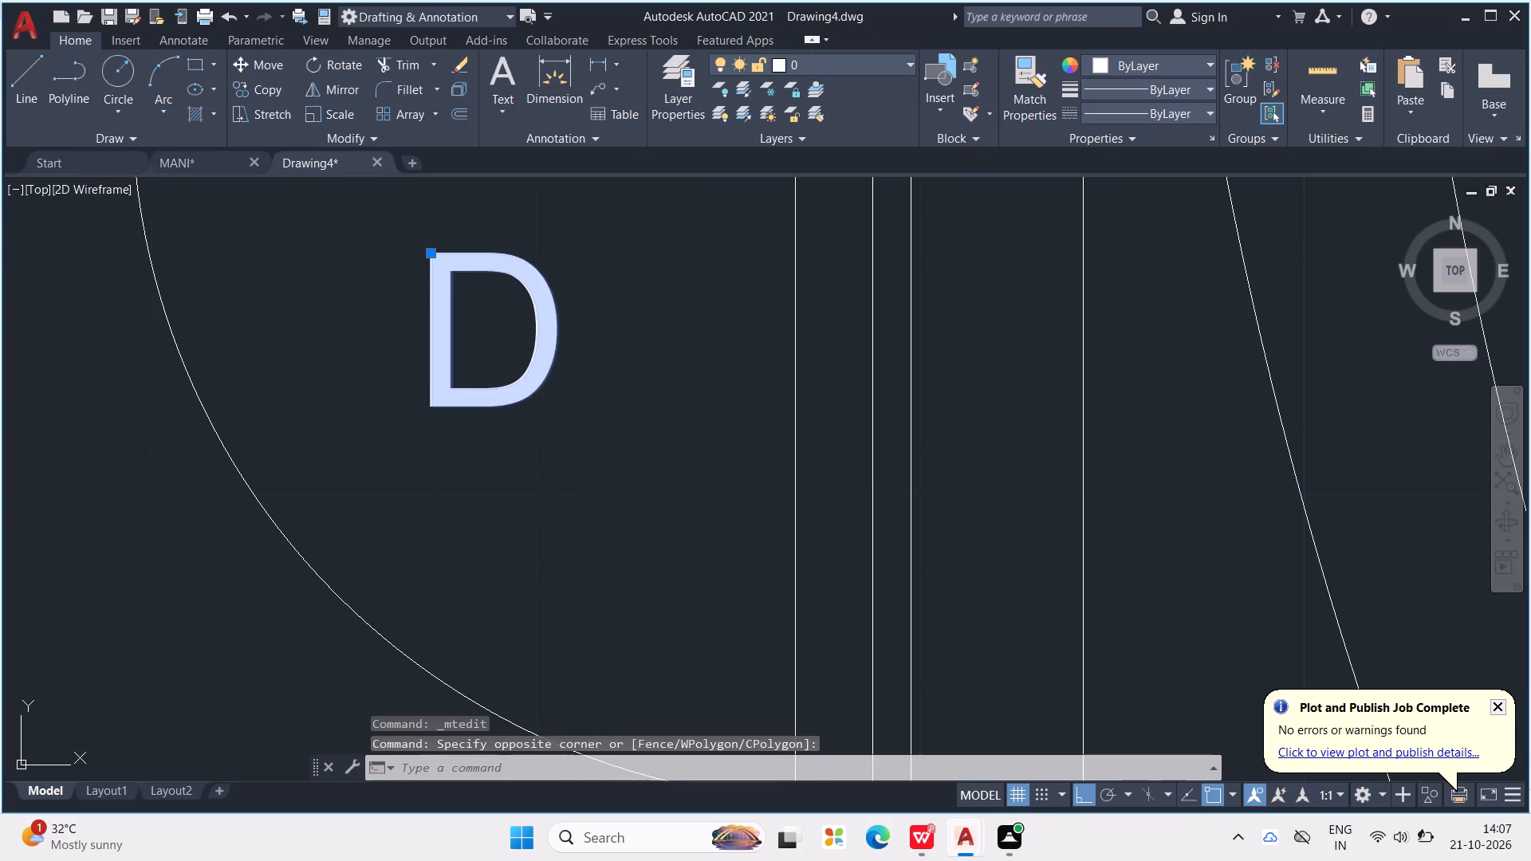
pyautogui.hotkey('ctrl', 'v')
pyautogui.keyDown('ctrl'); pyautogui.scroll(-2, 496, 418); pyautogui.keyUp('ctrl')
pyautogui.moveTo(510, 423); pyautogui.dragTo(800, 448, button='middle')
pyautogui.scroll(-1, 521, 426)
pyautogui.scroll(-2, 450, 428)
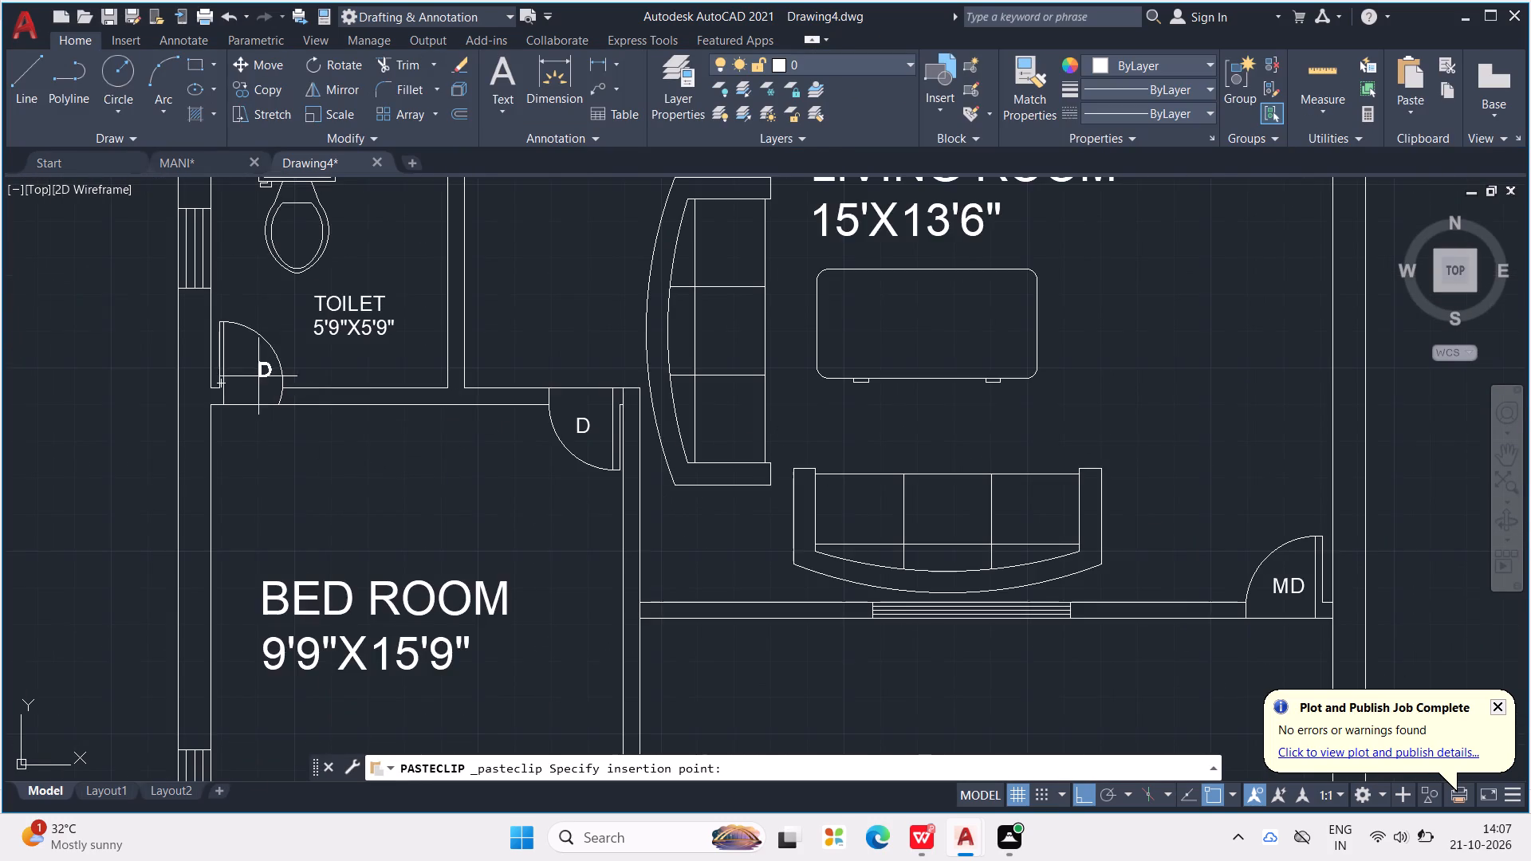
pyautogui.scroll(2, 254, 375)
pyautogui.click(238, 407)
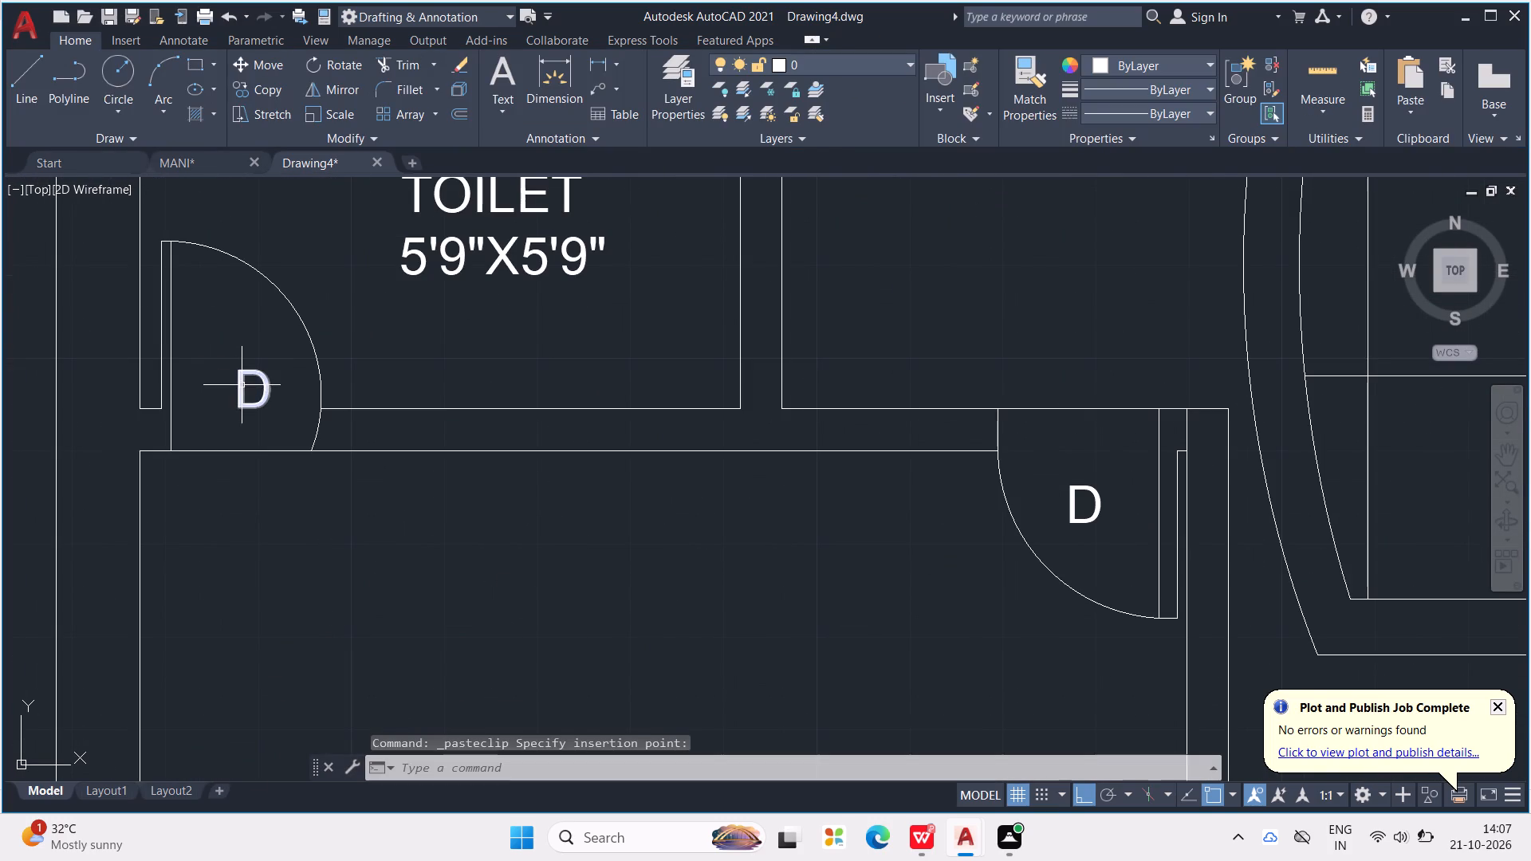
# Change the tag in the door swing of the 5'9"X5'9" toilet to read D1.
pyautogui.doubleClick(242, 374)
pyautogui.scroll(3, 250, 383)
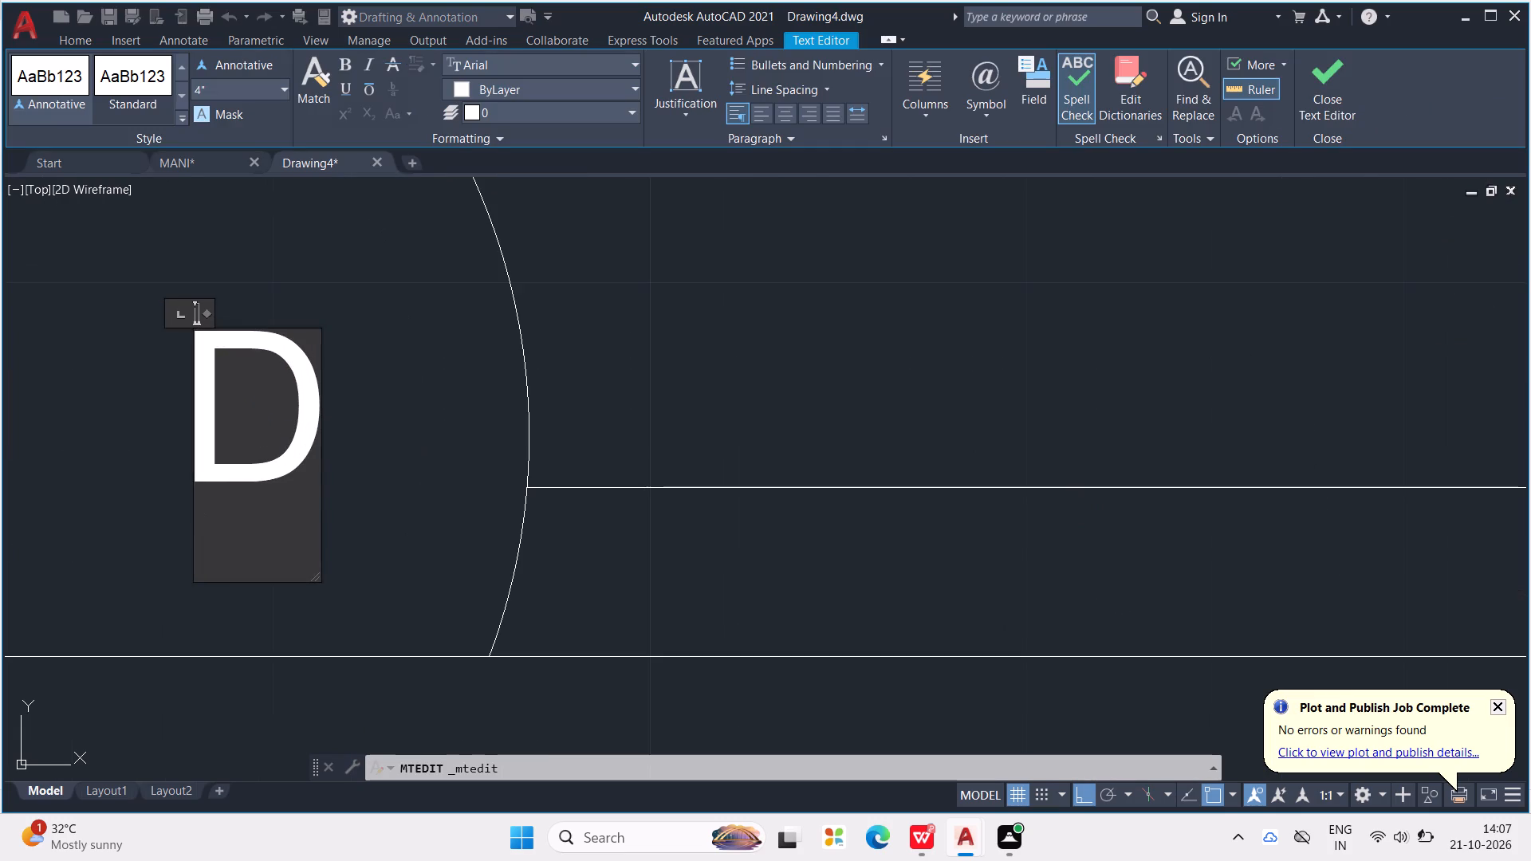
pyautogui.press('Right')
pyautogui.press('1')
pyautogui.click(586, 324)
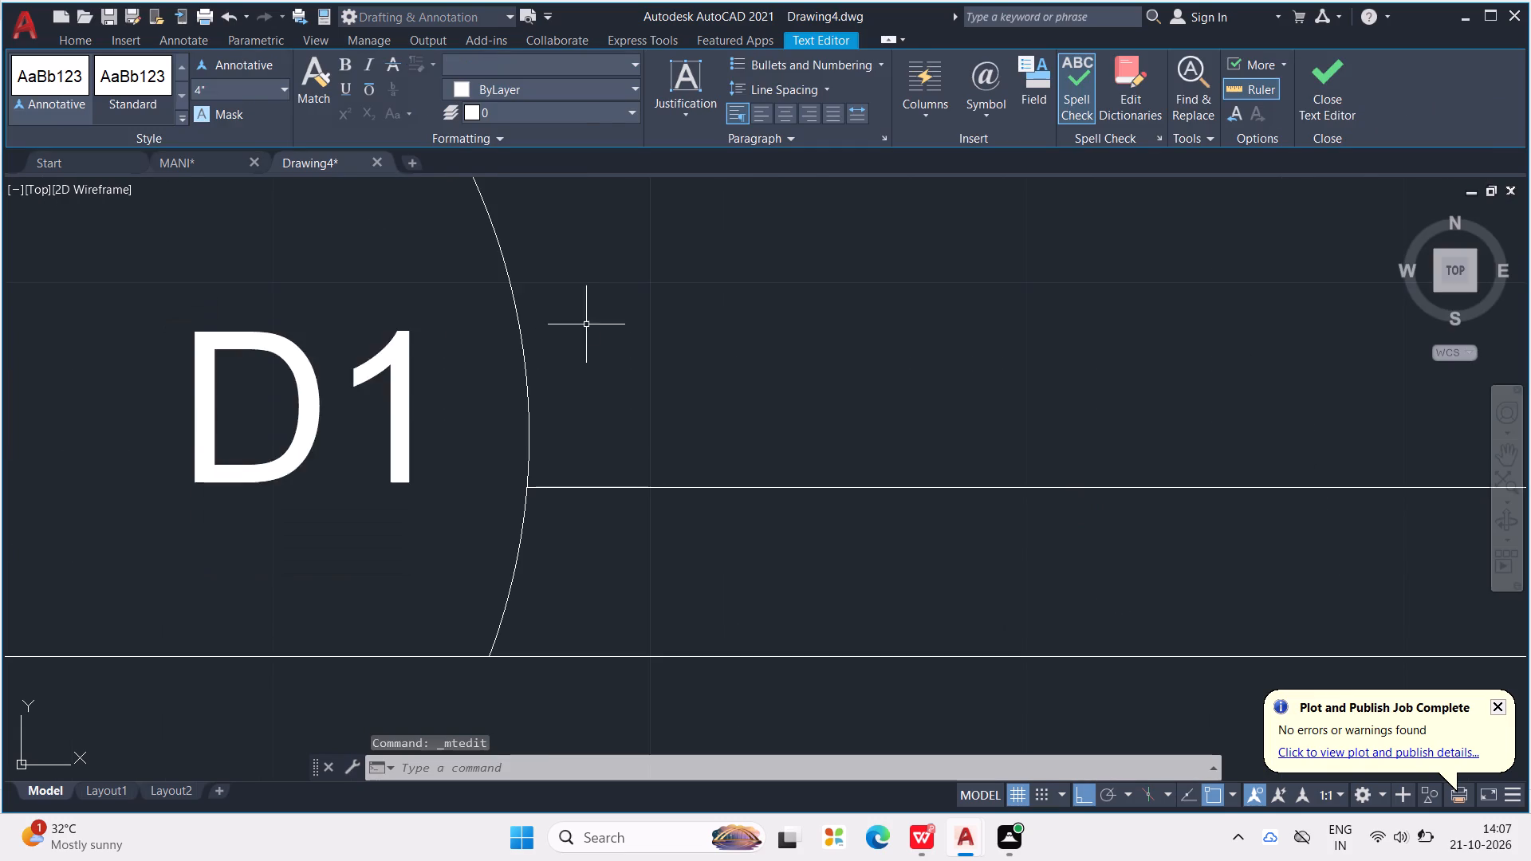
# Copy the D1 tag and paste it inside the door swing of the 5'9"X4' toilet.
pyautogui.scroll(-5, 589, 313)
pyautogui.moveTo(619, 311); pyautogui.dragTo(458, 459, button='middle')
pyautogui.scroll(-1, 599, 327)
pyautogui.scroll(-2, 470, 438)
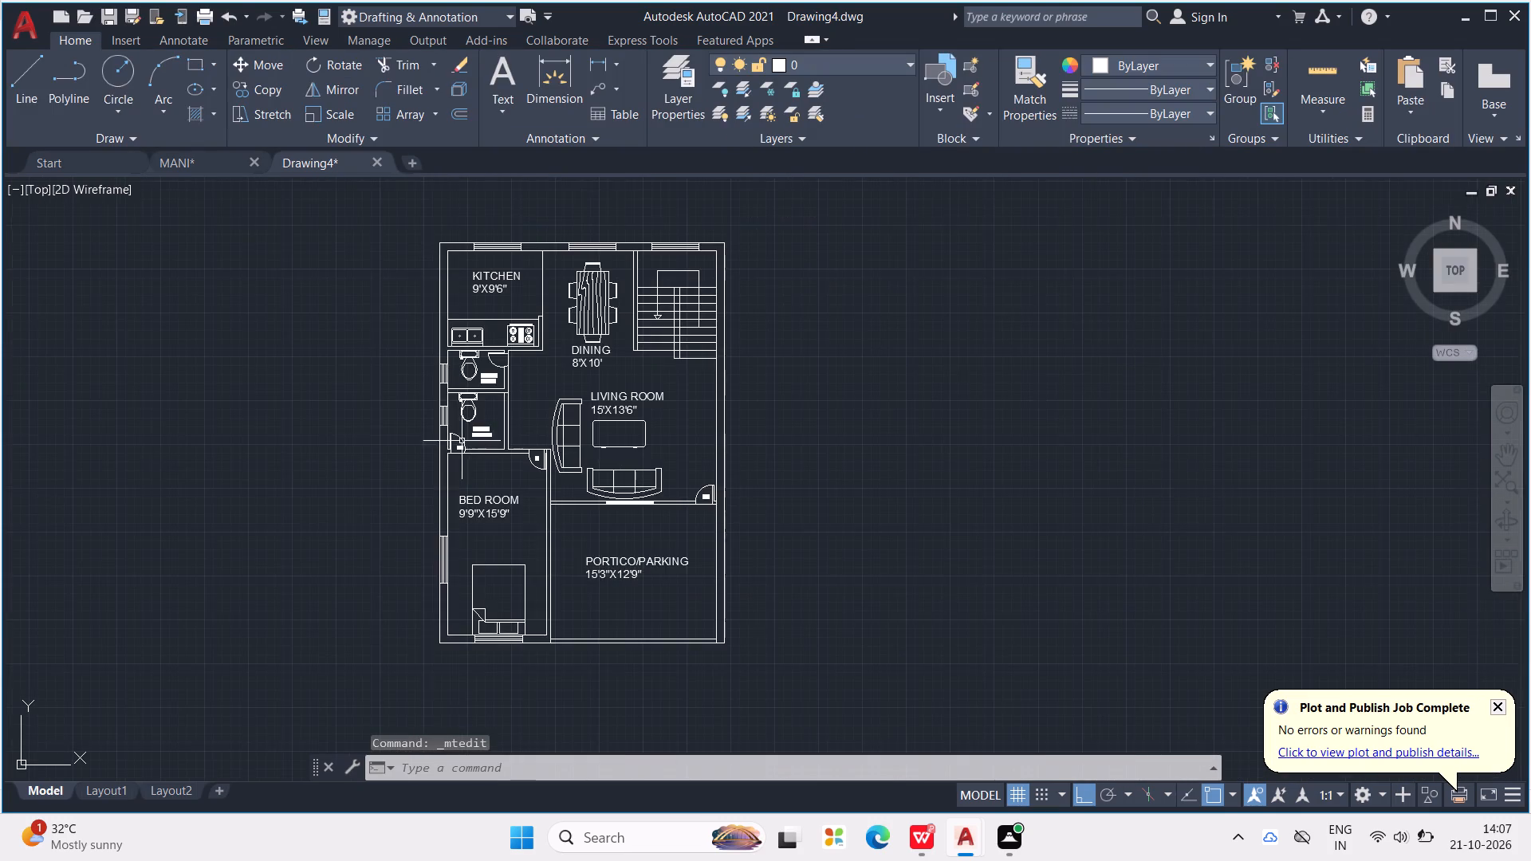
pyautogui.scroll(2, 461, 444)
pyautogui.click(446, 450)
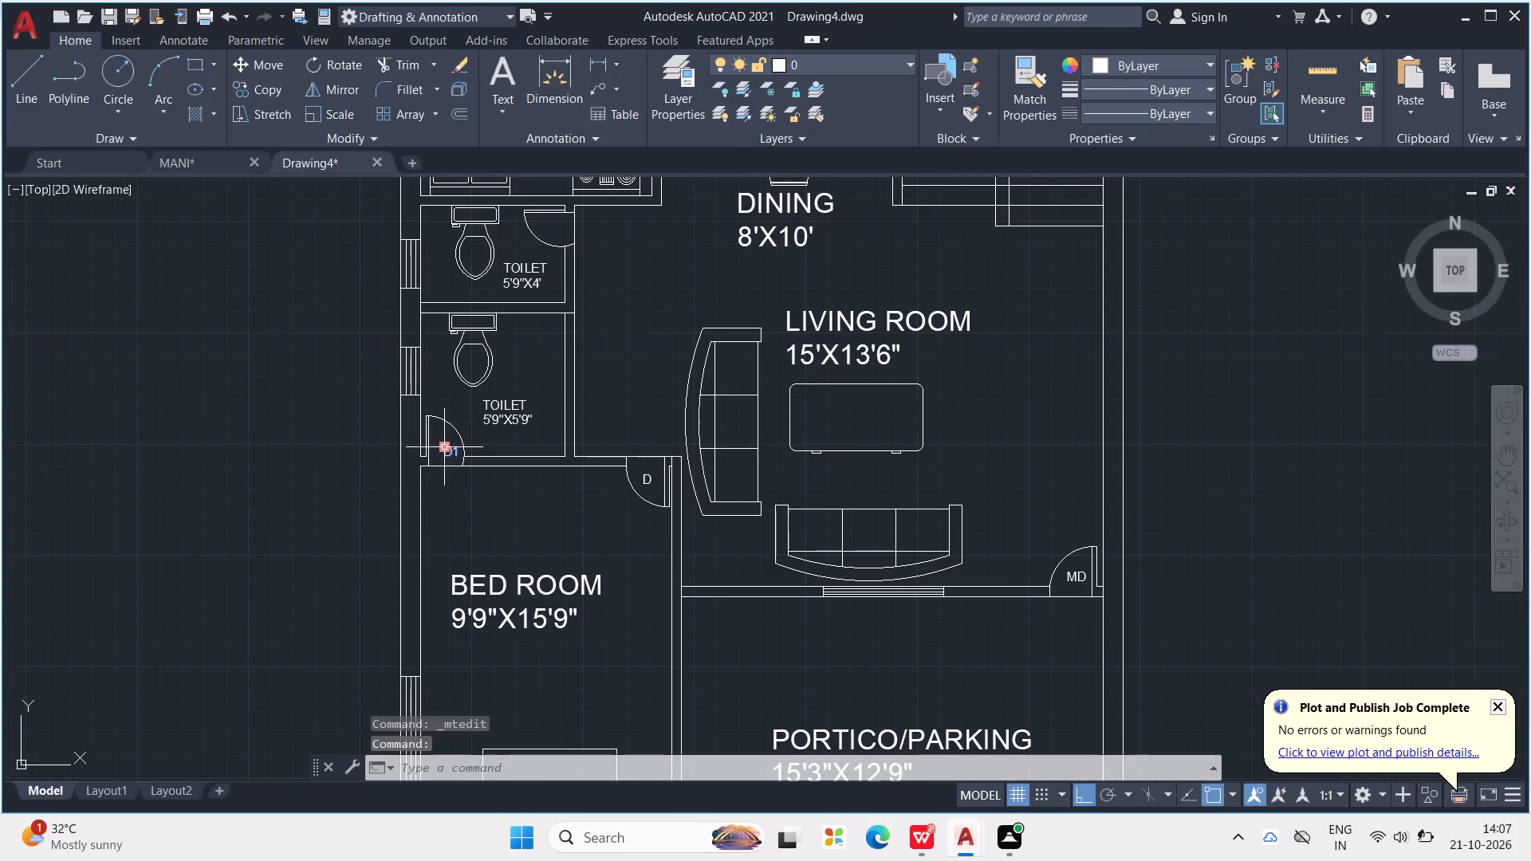
pyautogui.hotkey('ctrl', 'c')
pyautogui.hotkey('ctrl', 'v')
pyautogui.scroll(2, 526, 254)
pyautogui.moveTo(584, 213); pyautogui.dragTo(573, 289, button='middle')
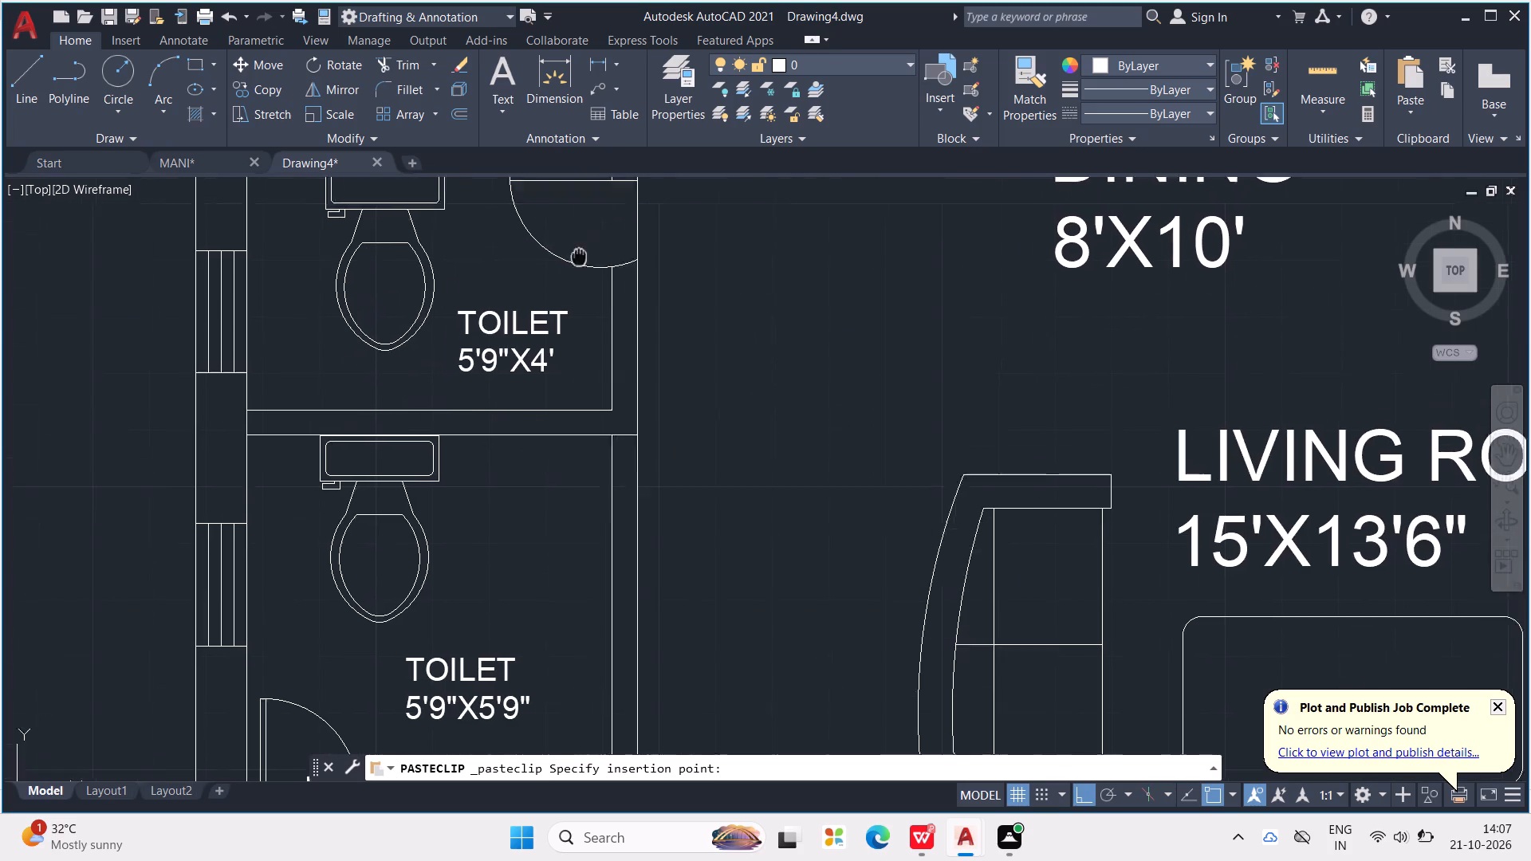
pyautogui.moveTo(573, 289); pyautogui.dragTo(547, 463, button='middle')
pyautogui.click(541, 447)
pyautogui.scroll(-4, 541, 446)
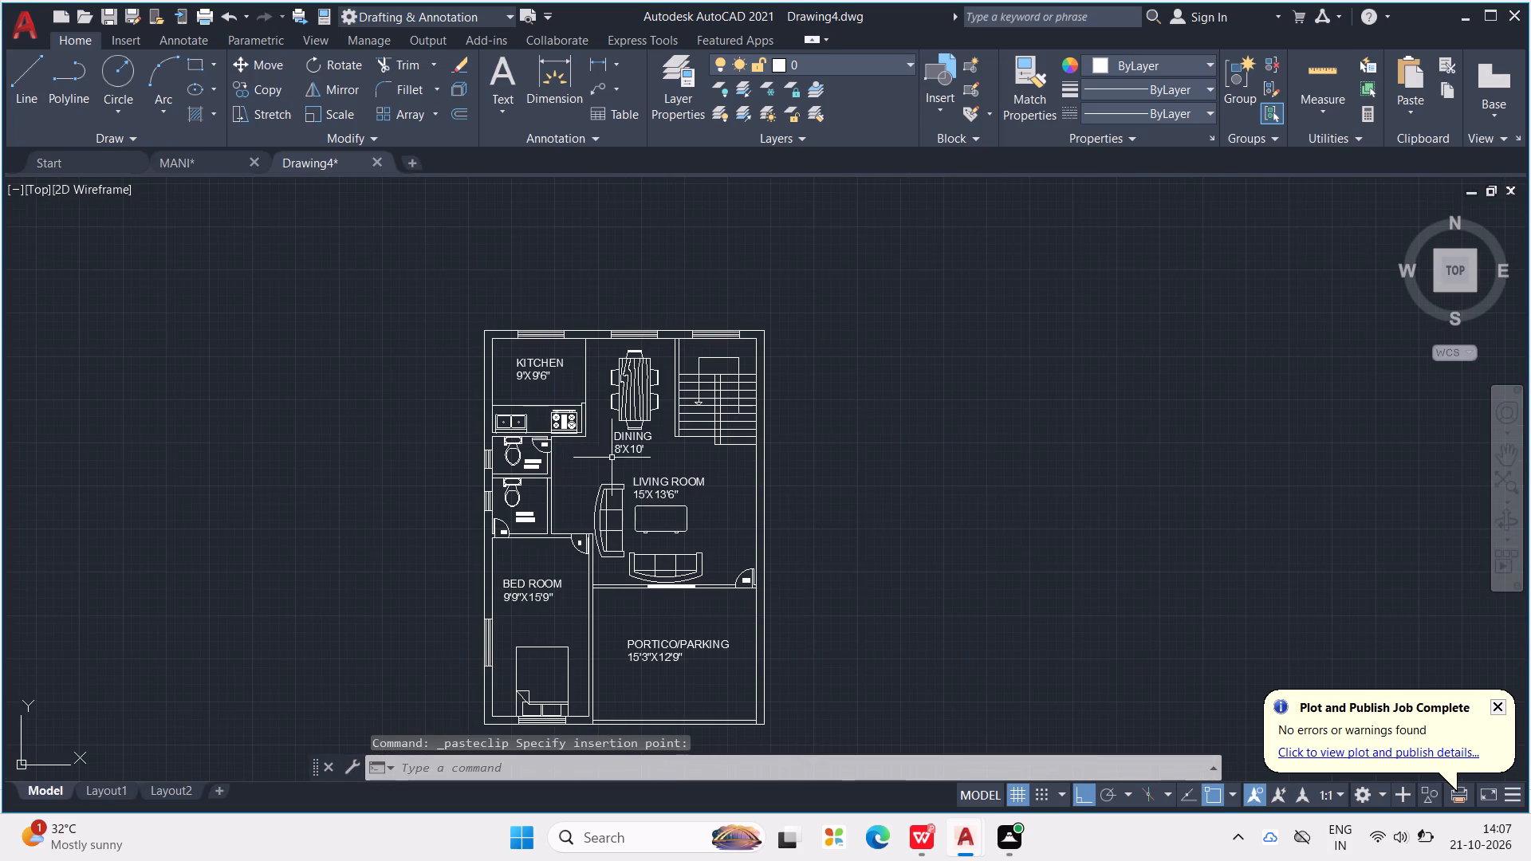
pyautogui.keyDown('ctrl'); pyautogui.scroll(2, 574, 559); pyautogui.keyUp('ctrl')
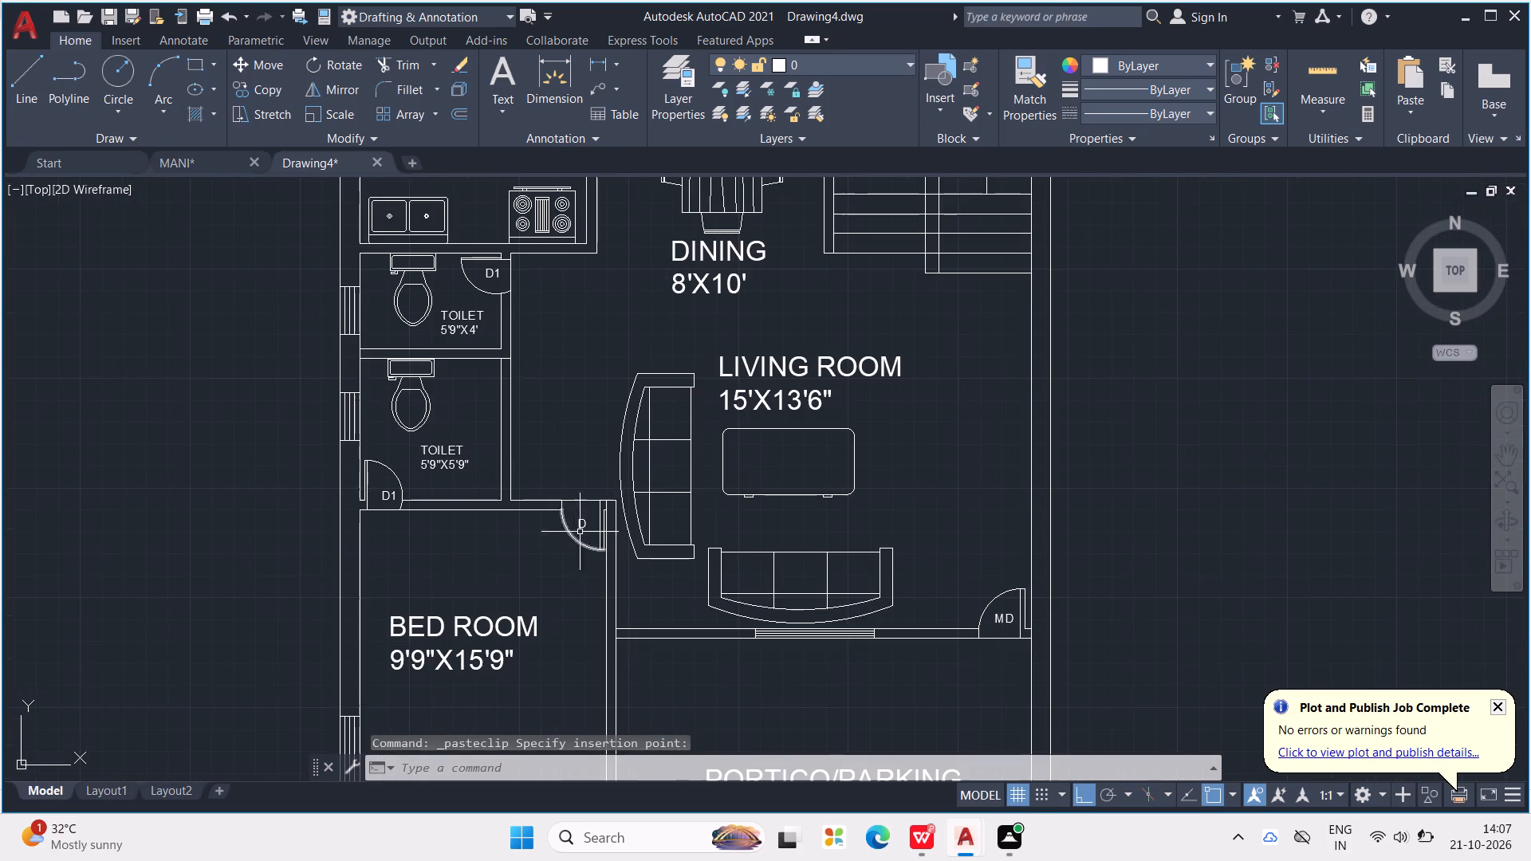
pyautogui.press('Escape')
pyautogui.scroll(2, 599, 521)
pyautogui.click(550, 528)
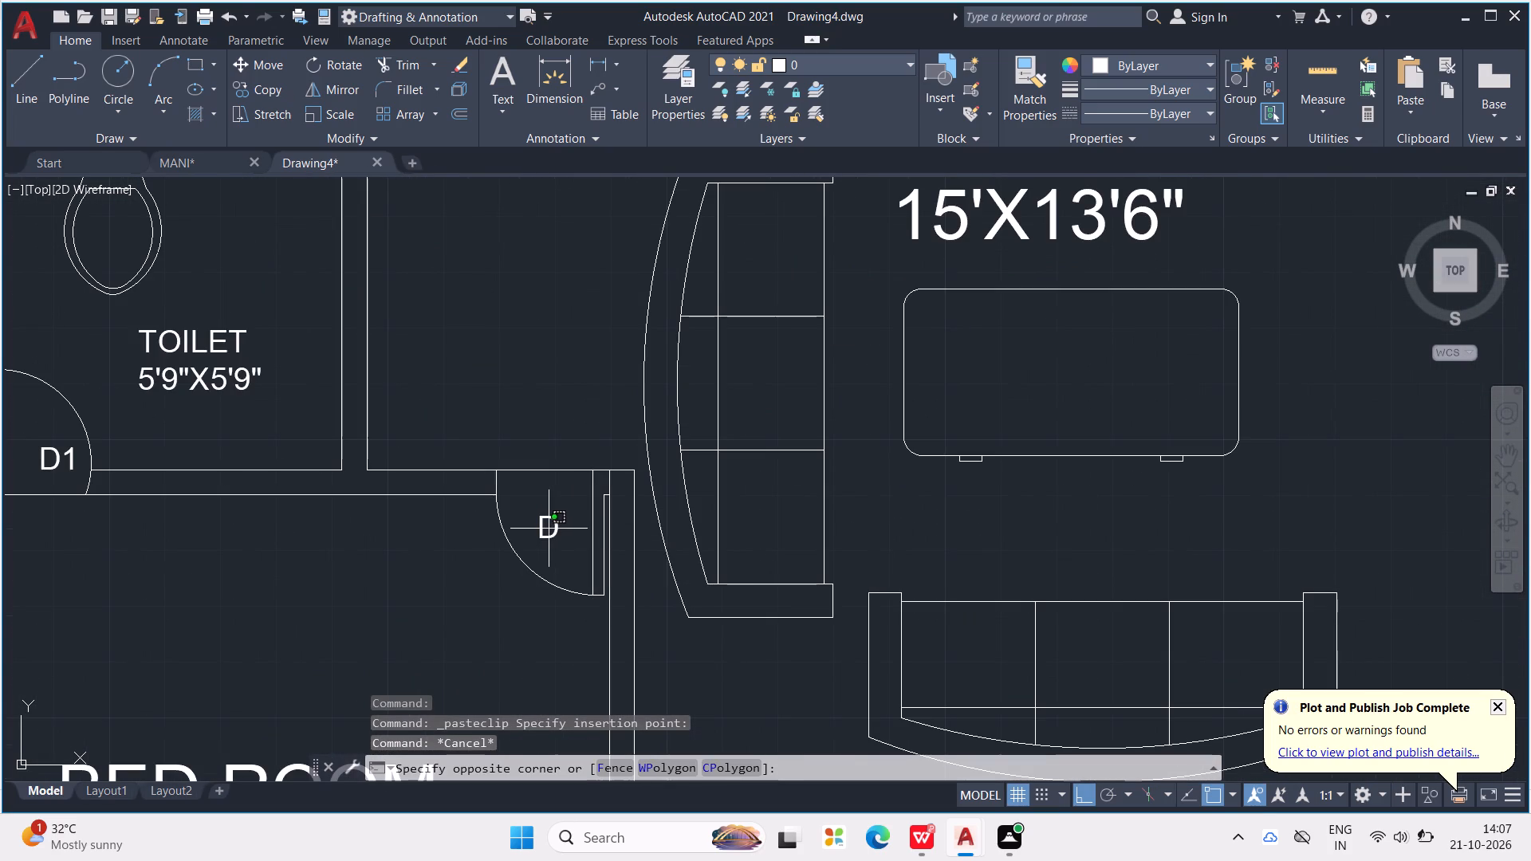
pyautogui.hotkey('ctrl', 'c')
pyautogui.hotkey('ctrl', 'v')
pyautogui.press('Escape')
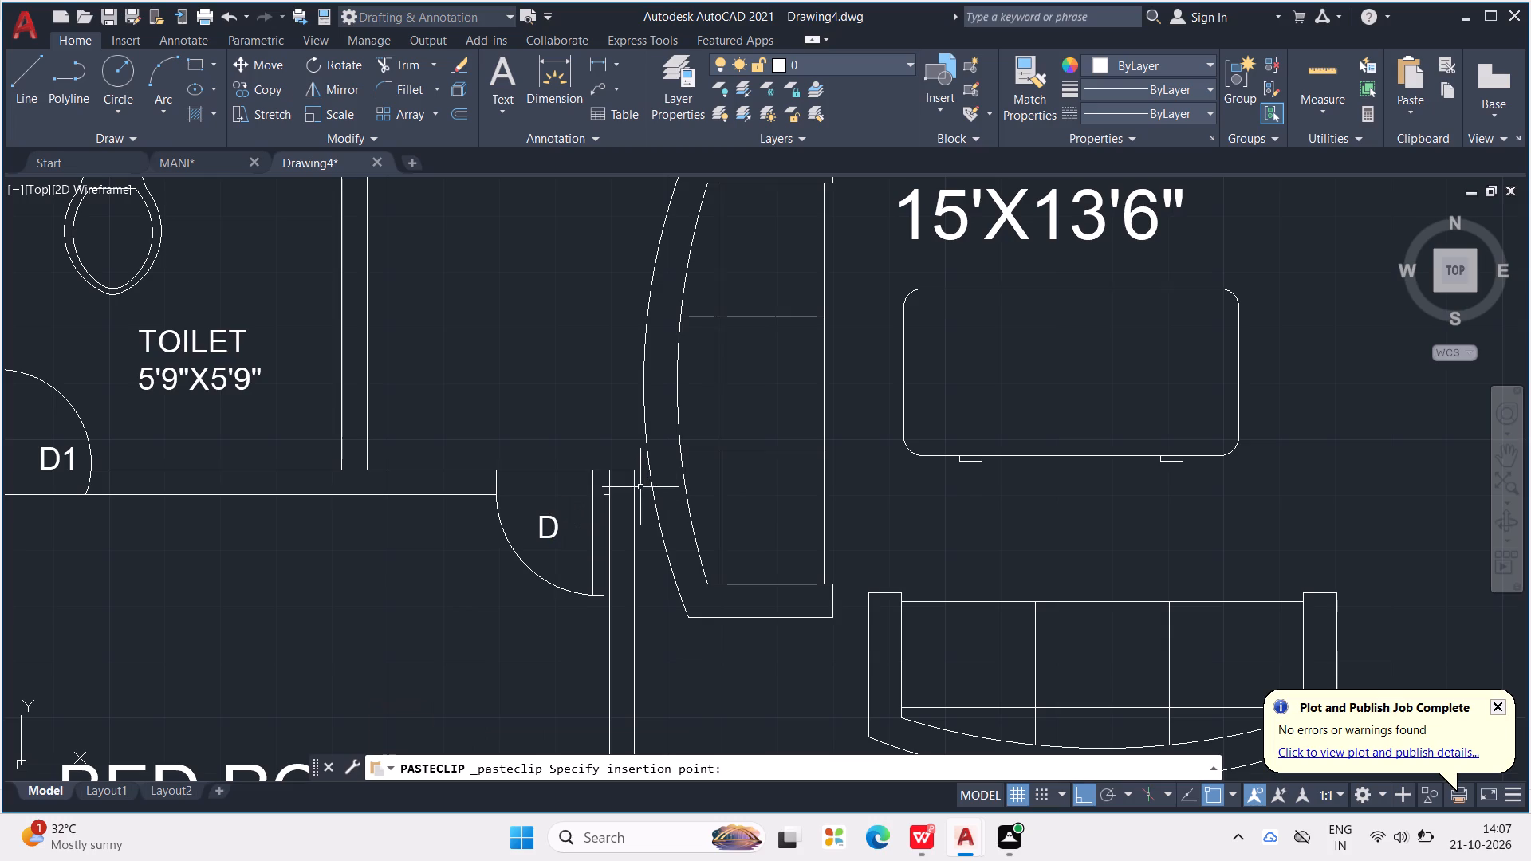
# Copy the bedroom door's D tag and paste it at the wall line between the kitchen and dining area.
pyautogui.click(552, 529)
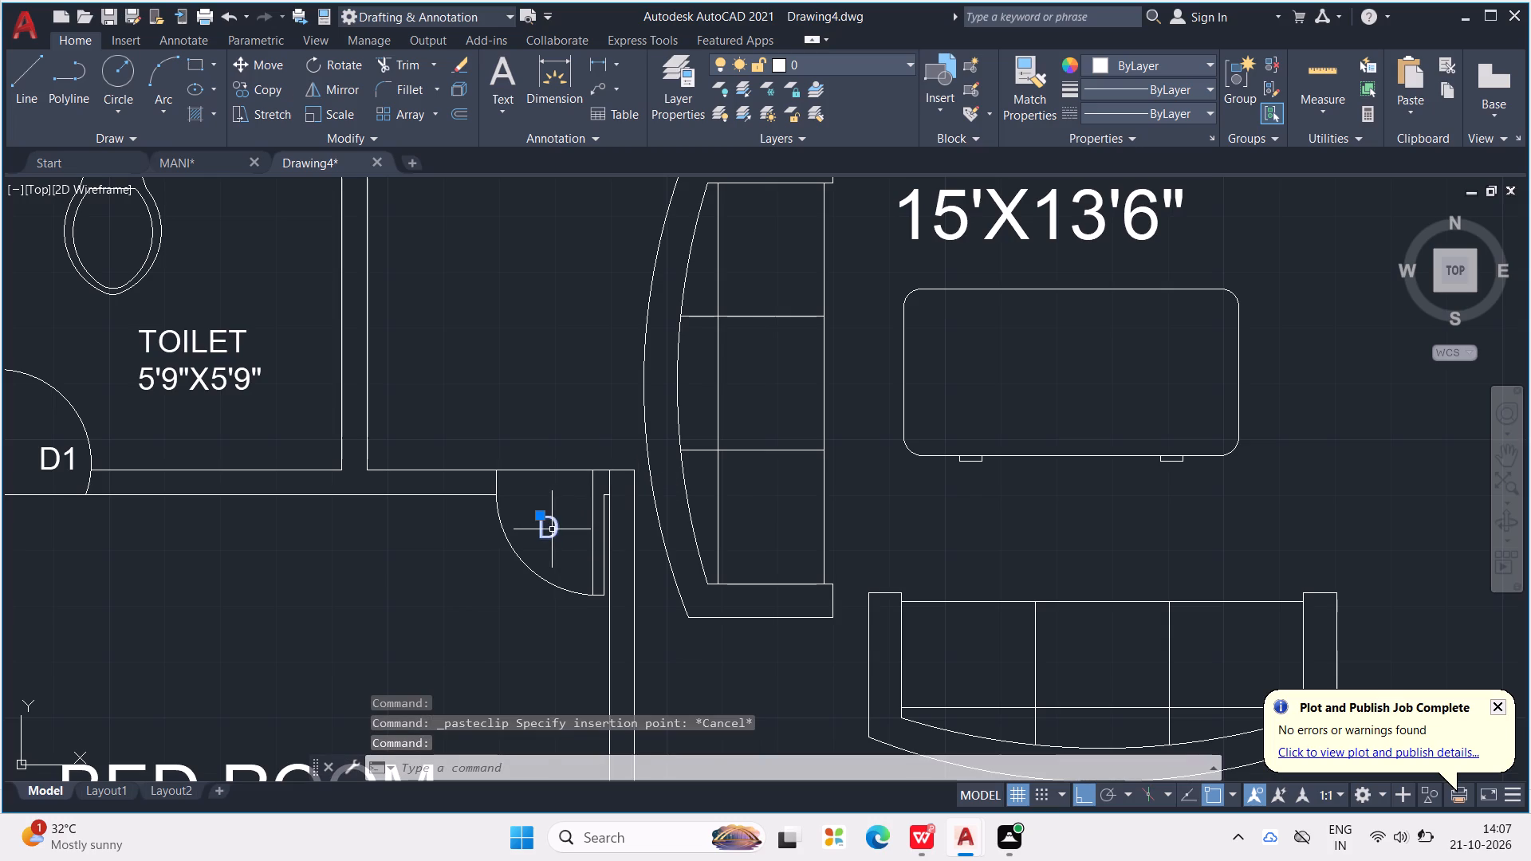
pyautogui.hotkey('ctrl', 'c')
pyautogui.hotkey('ctrl', 'v')
pyautogui.scroll(-3, 552, 523)
pyautogui.scroll(-1, 627, 486)
pyautogui.moveTo(632, 486); pyautogui.dragTo(590, 568, button='middle')
pyautogui.moveTo(718, 513); pyautogui.dragTo(608, 389, button='middle')
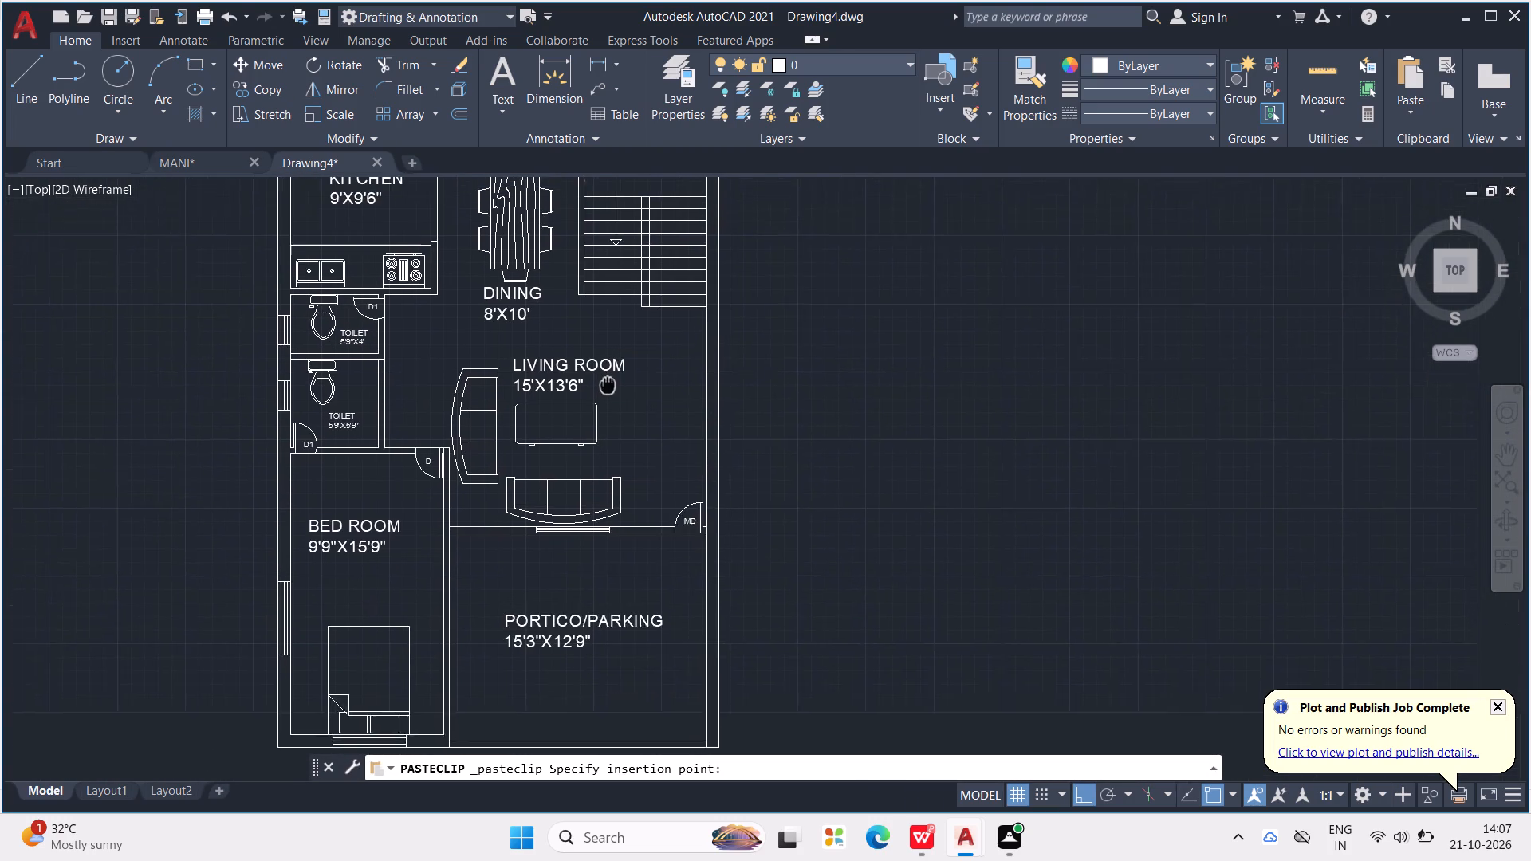
pyautogui.moveTo(608, 389); pyautogui.dragTo(612, 481, button='middle')
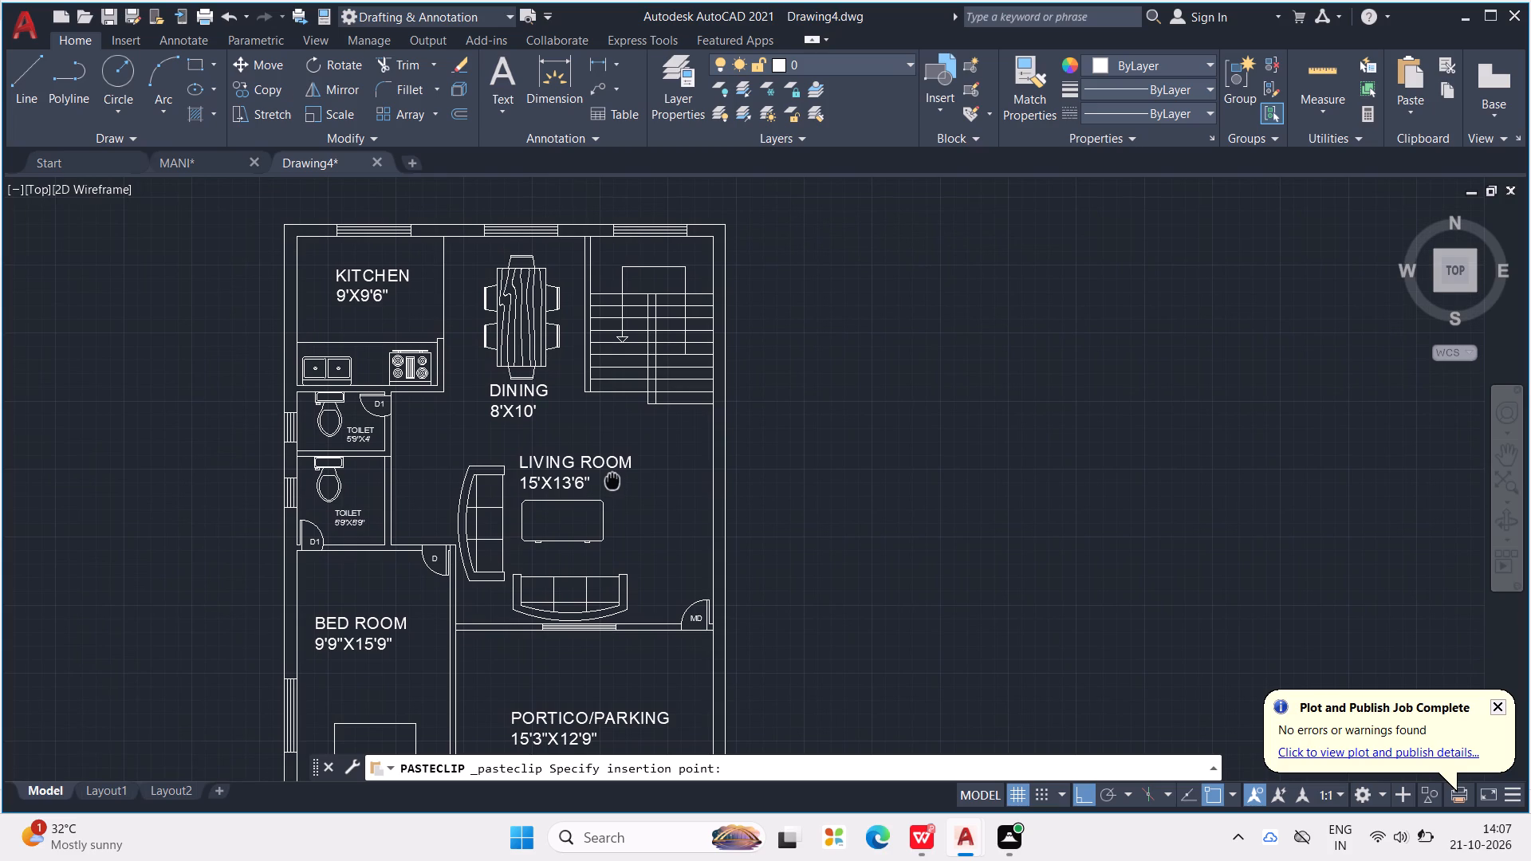
pyautogui.moveTo(612, 481); pyautogui.dragTo(612, 483, button='middle')
pyautogui.scroll(2, 462, 296)
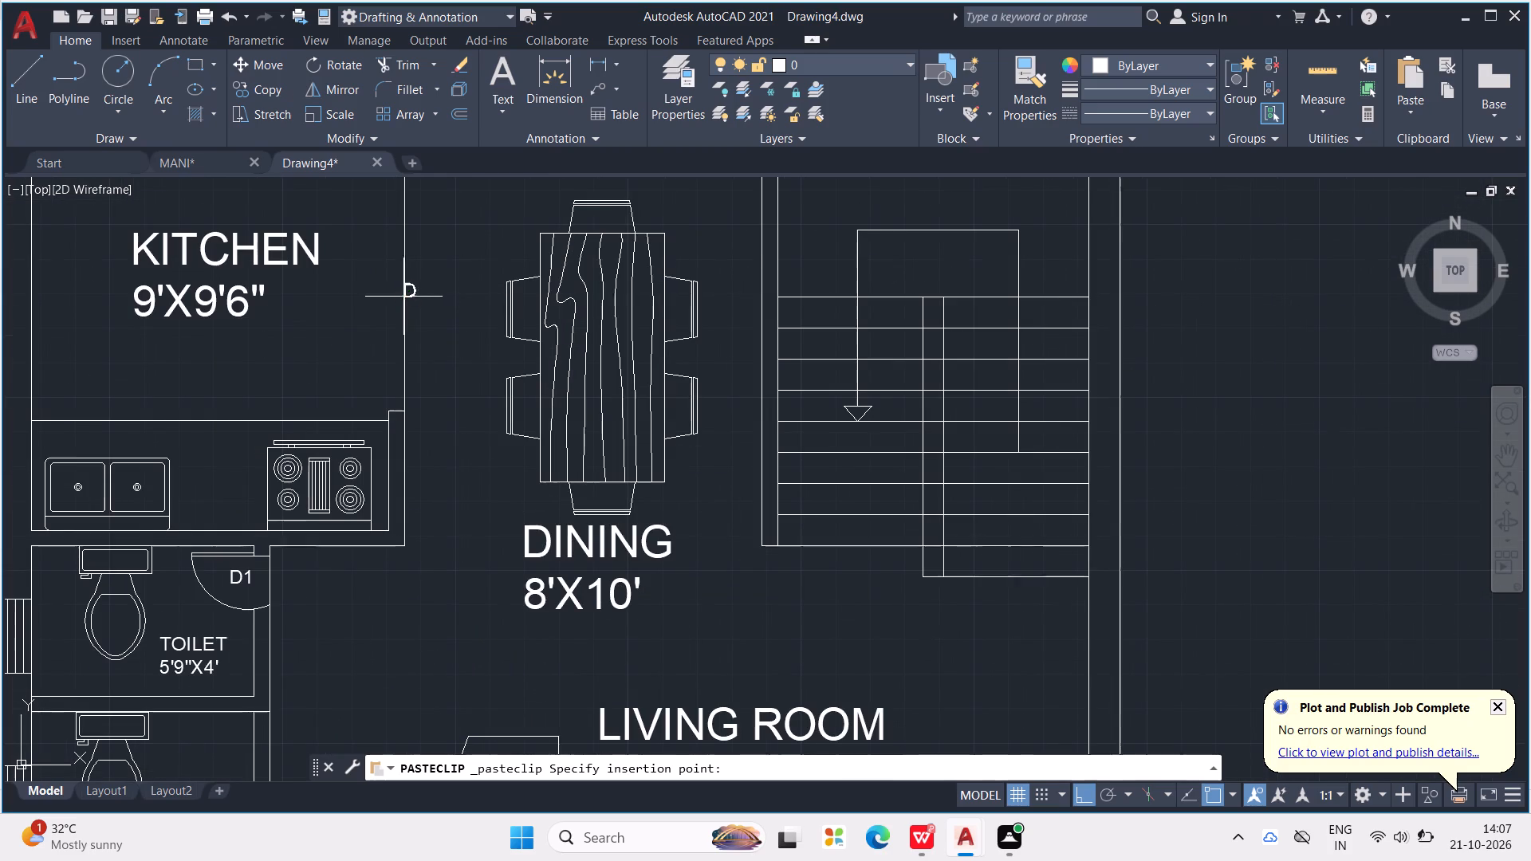
pyautogui.click(413, 277)
# Move the pasted D tag slightly off the kitchen wall line, onto the dining side.
pyautogui.scroll(1, 418, 272)
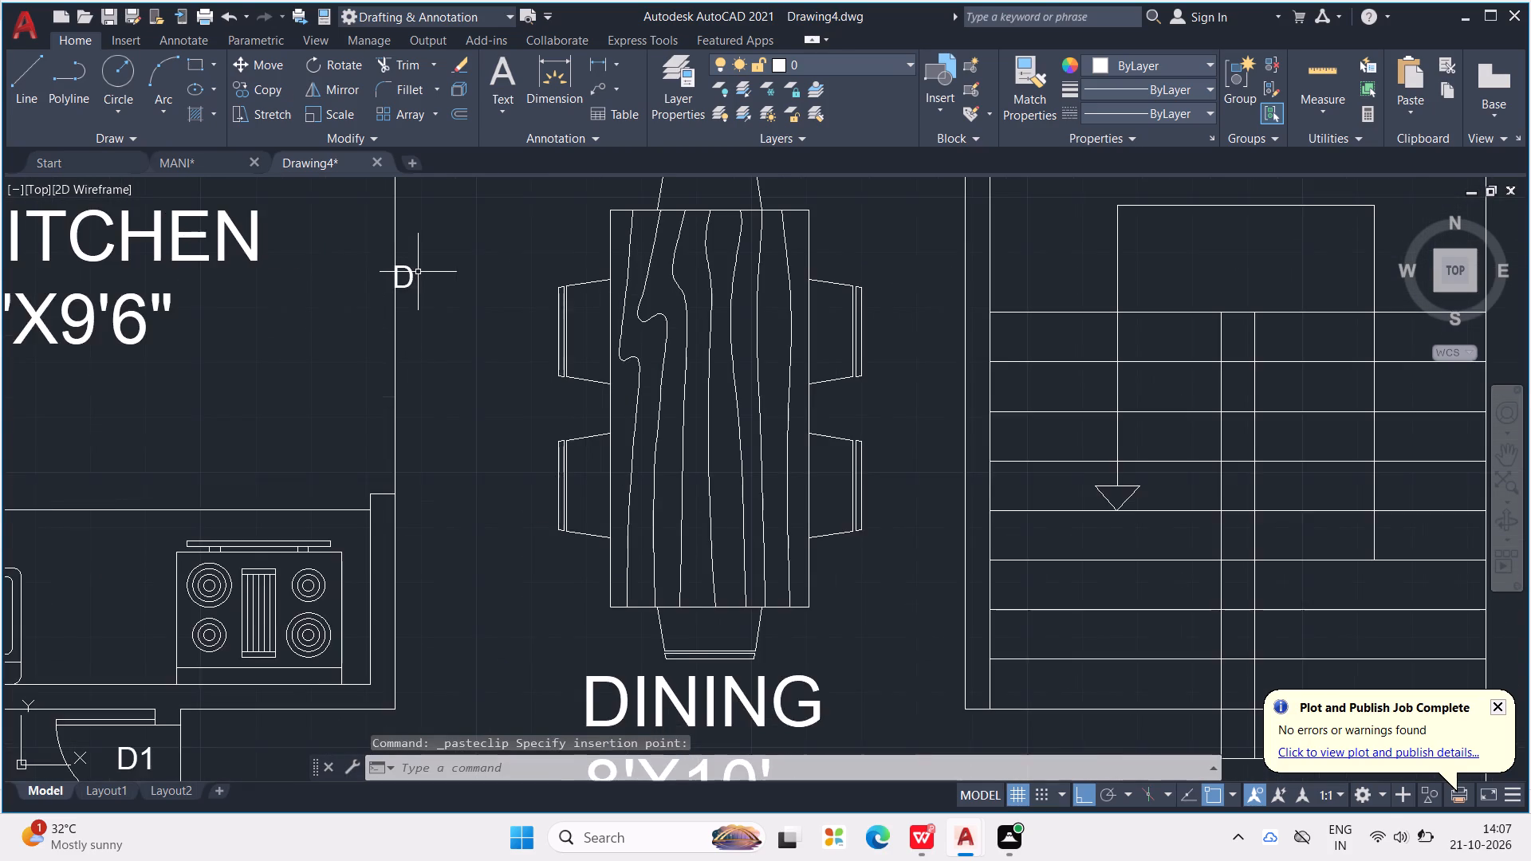
pyautogui.moveTo(418, 273); pyautogui.dragTo(395, 369, button='middle')
pyautogui.click(387, 377)
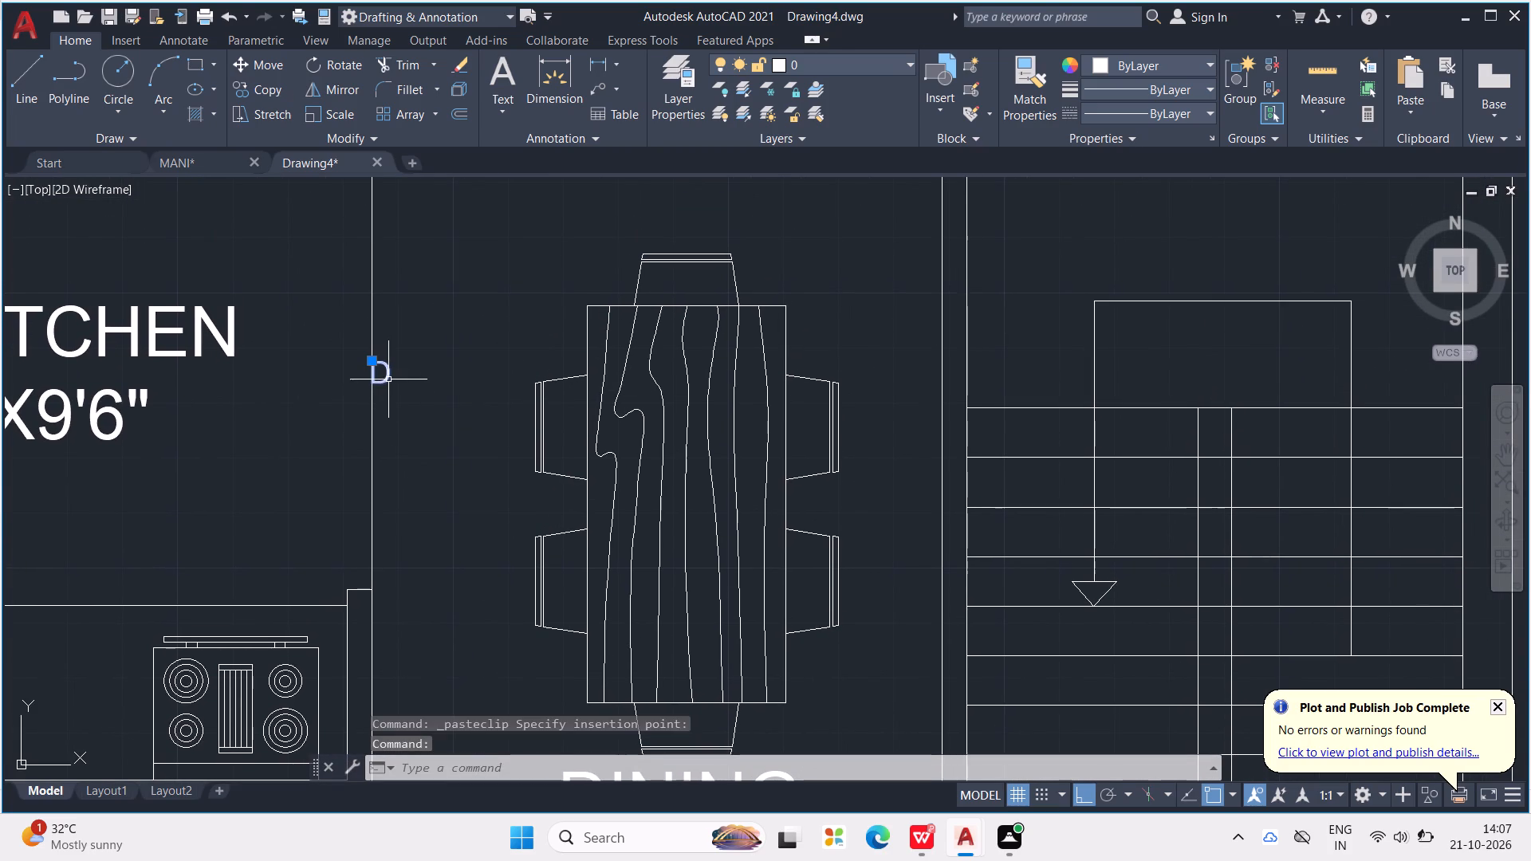
pyautogui.moveTo(388, 380); pyautogui.dragTo(406, 348)
pyautogui.click(406, 348)
# Change the moved tag beside the kitchen wall to read O.
pyautogui.doubleClick(406, 343)
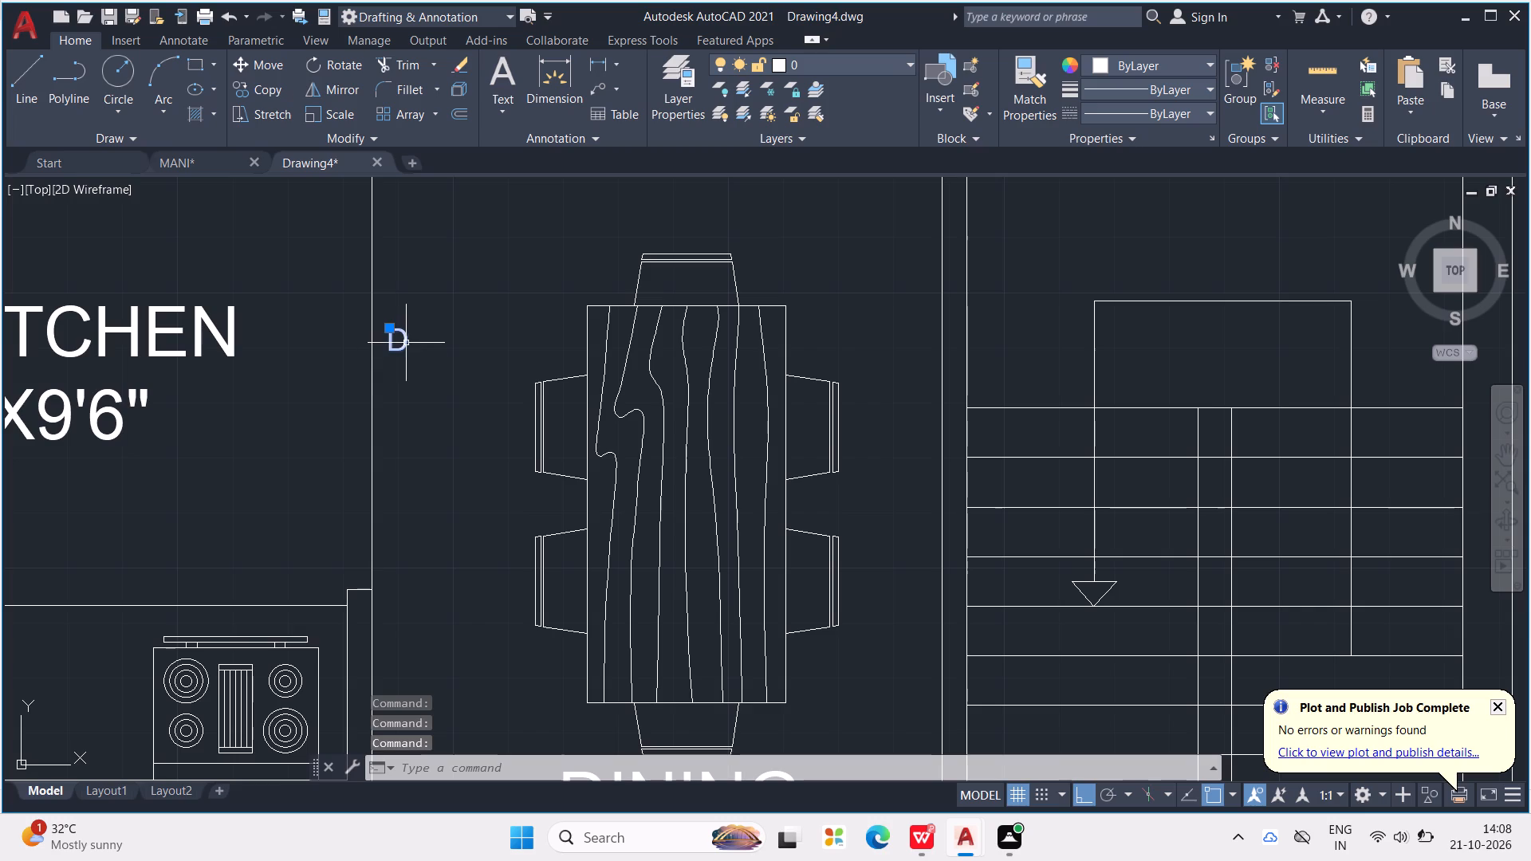
pyautogui.press('BackSpace')
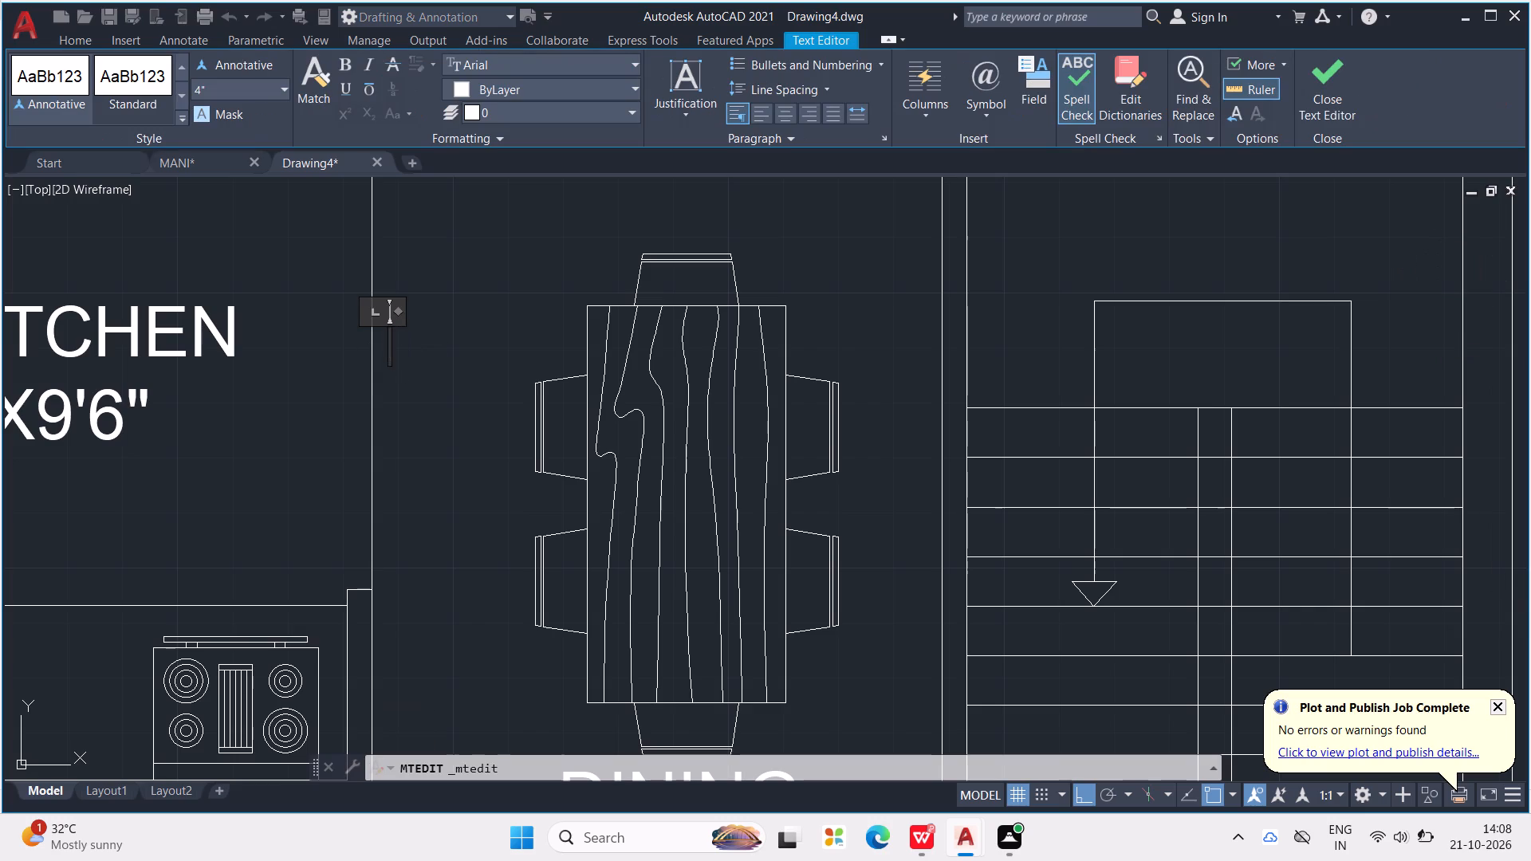
pyautogui.press('0')
pyautogui.press('BackSpace')
pyautogui.press('o')
pyautogui.click(265, 429)
# Paste another copy of the D tag just outside the kitchen window on the top outer wall.
pyautogui.scroll(-3, 266, 429)
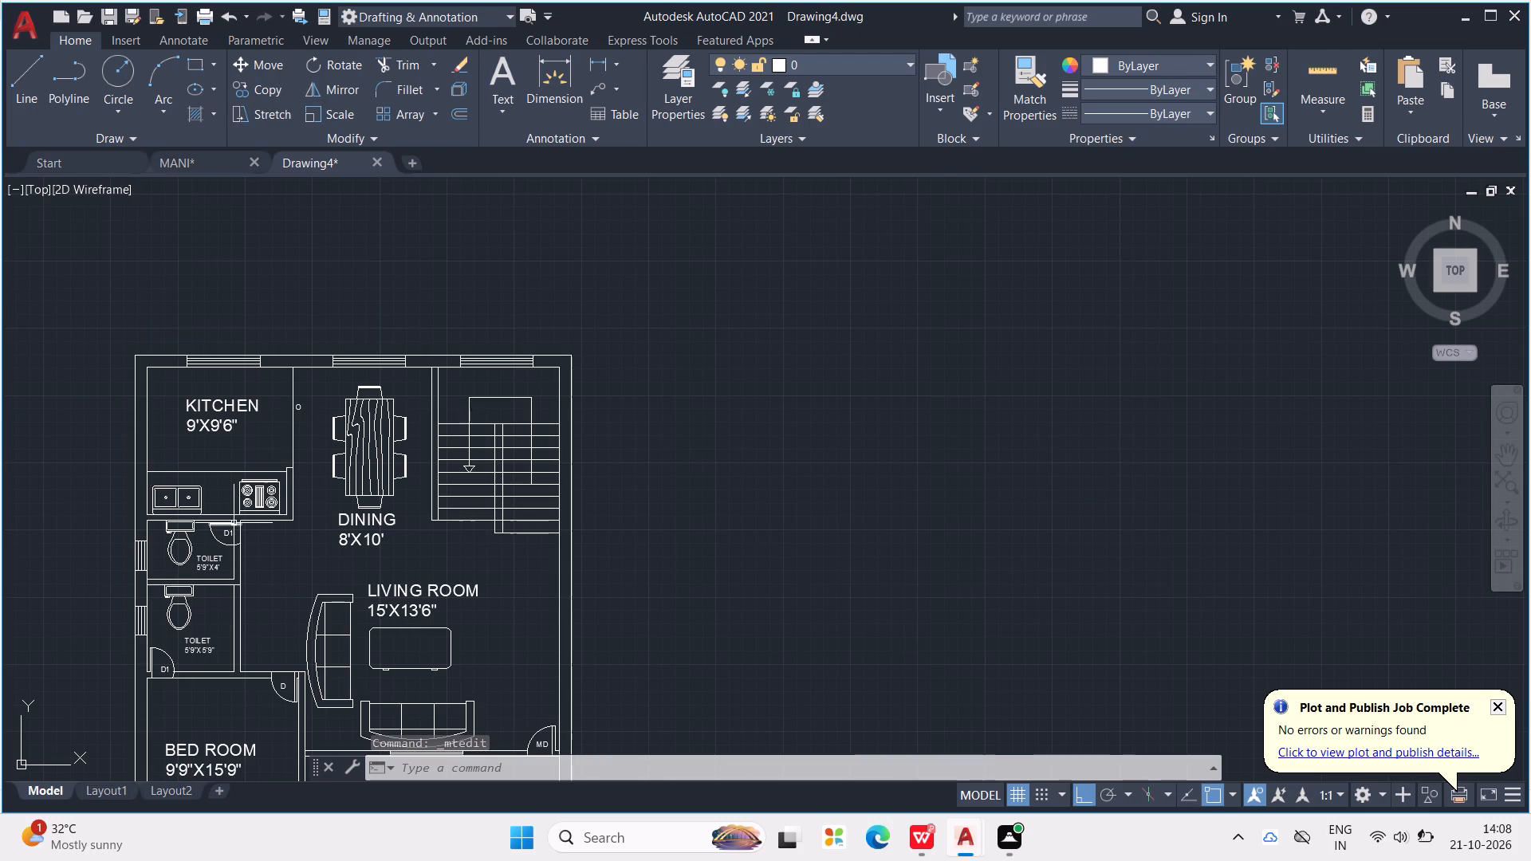
pyautogui.hotkey('ctrl', 'v')
pyautogui.keyDown('ctrl'); pyautogui.scroll(-1, 230, 499); pyautogui.keyUp('ctrl')
pyautogui.keyDown('ctrl'); pyautogui.moveTo(230, 499); pyautogui.dragTo(265, 569, button='middle'); pyautogui.keyUp('ctrl')
pyautogui.scroll(2, 165, 426)
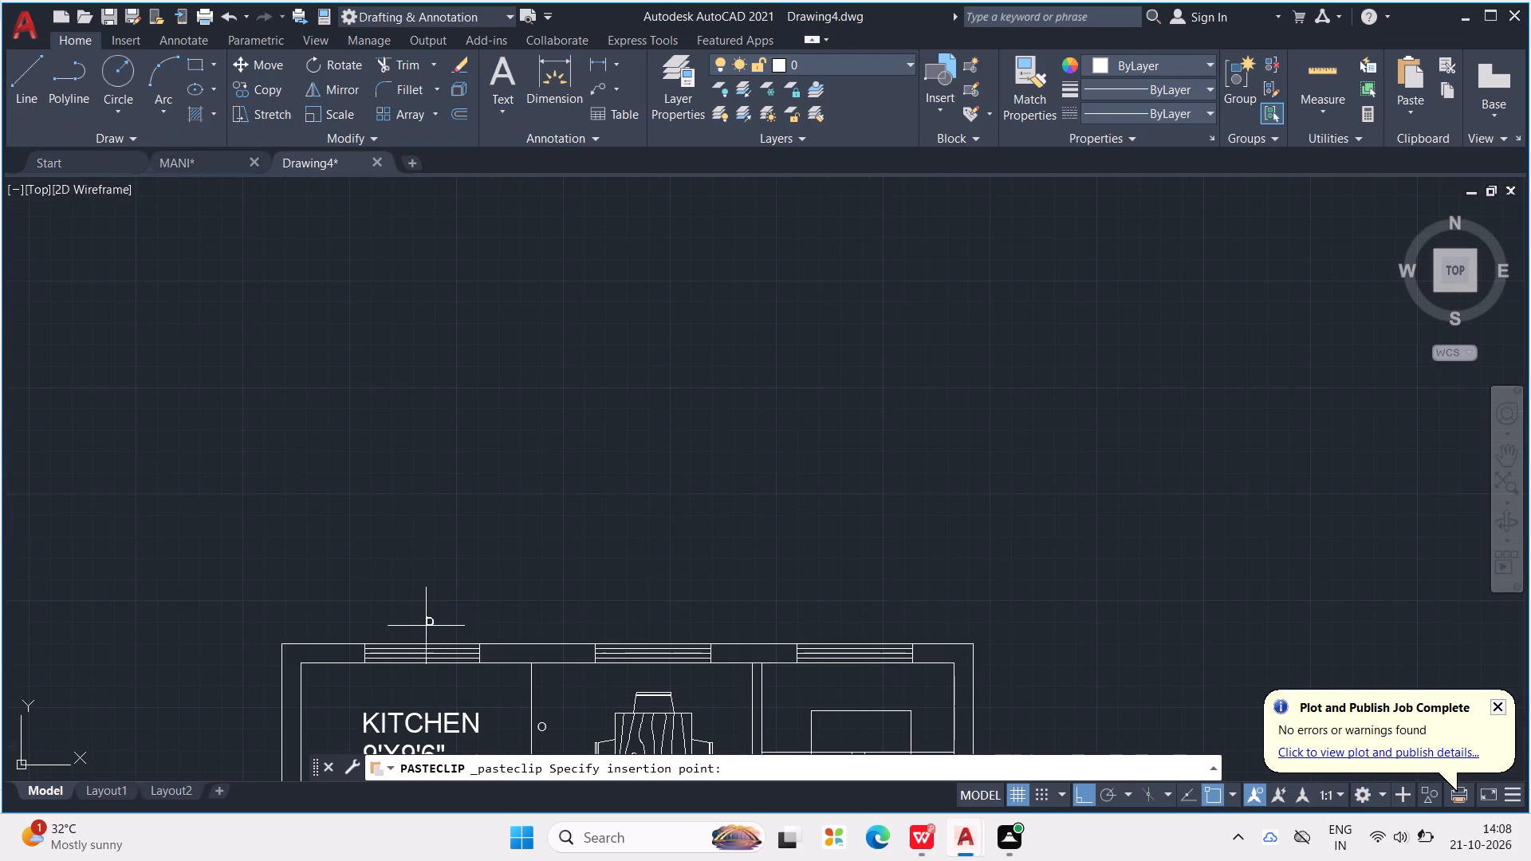
pyautogui.click(426, 635)
# Nudge the pasted D tag above the kitchen window slightly upward, away from the outer wall line.
pyautogui.scroll(2, 432, 637)
pyautogui.moveTo(430, 637); pyautogui.dragTo(429, 636, button='middle')
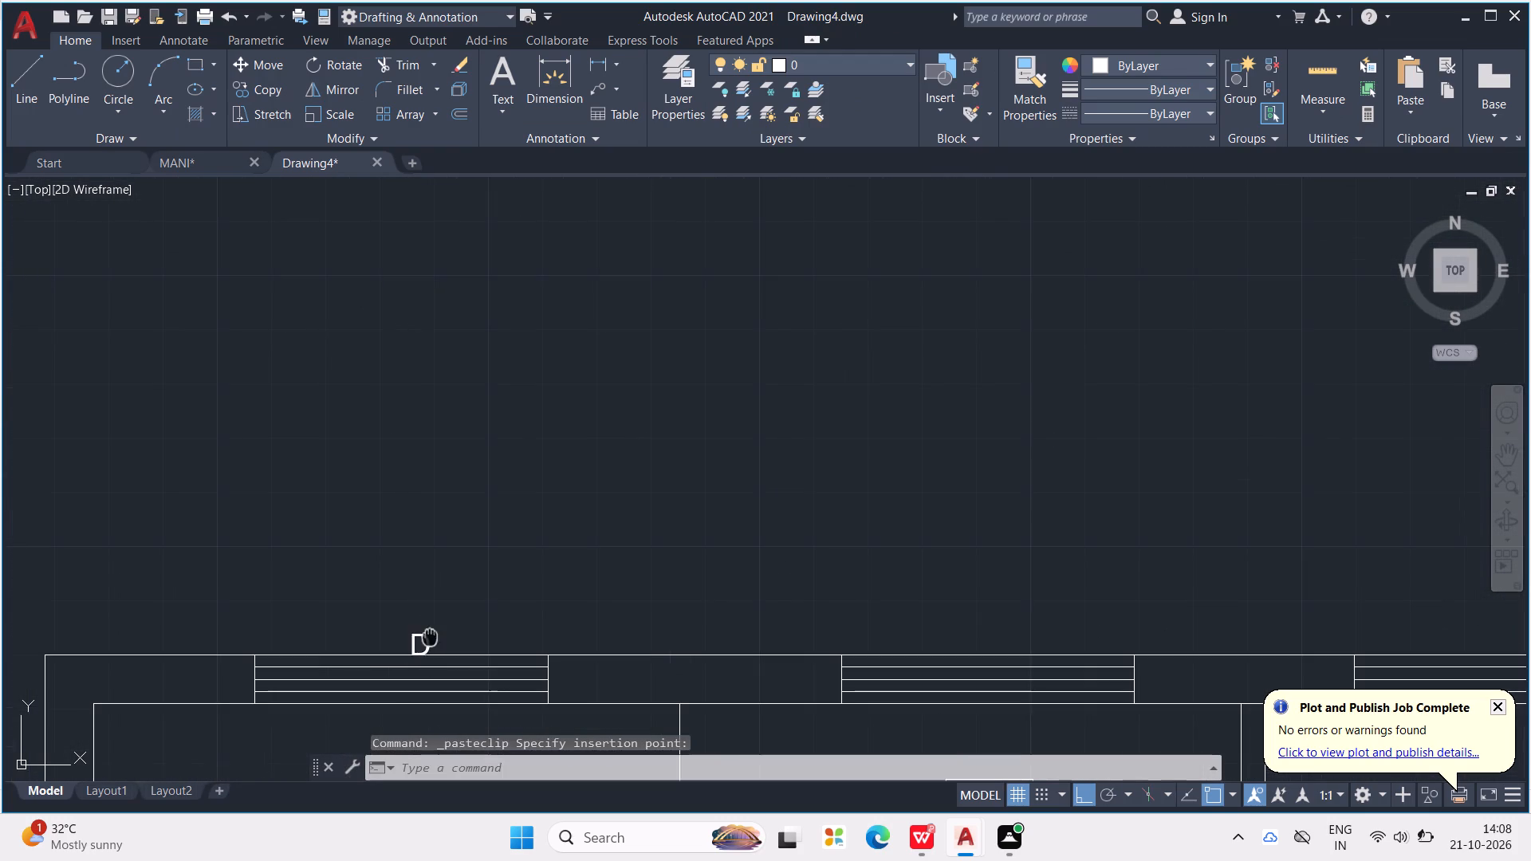
pyautogui.moveTo(429, 636); pyautogui.dragTo(427, 552, button='middle')
pyautogui.moveTo(423, 557); pyautogui.dragTo(415, 531)
pyautogui.press('Escape')
pyautogui.click(419, 560)
pyautogui.click(427, 562)
pyautogui.click(423, 560)
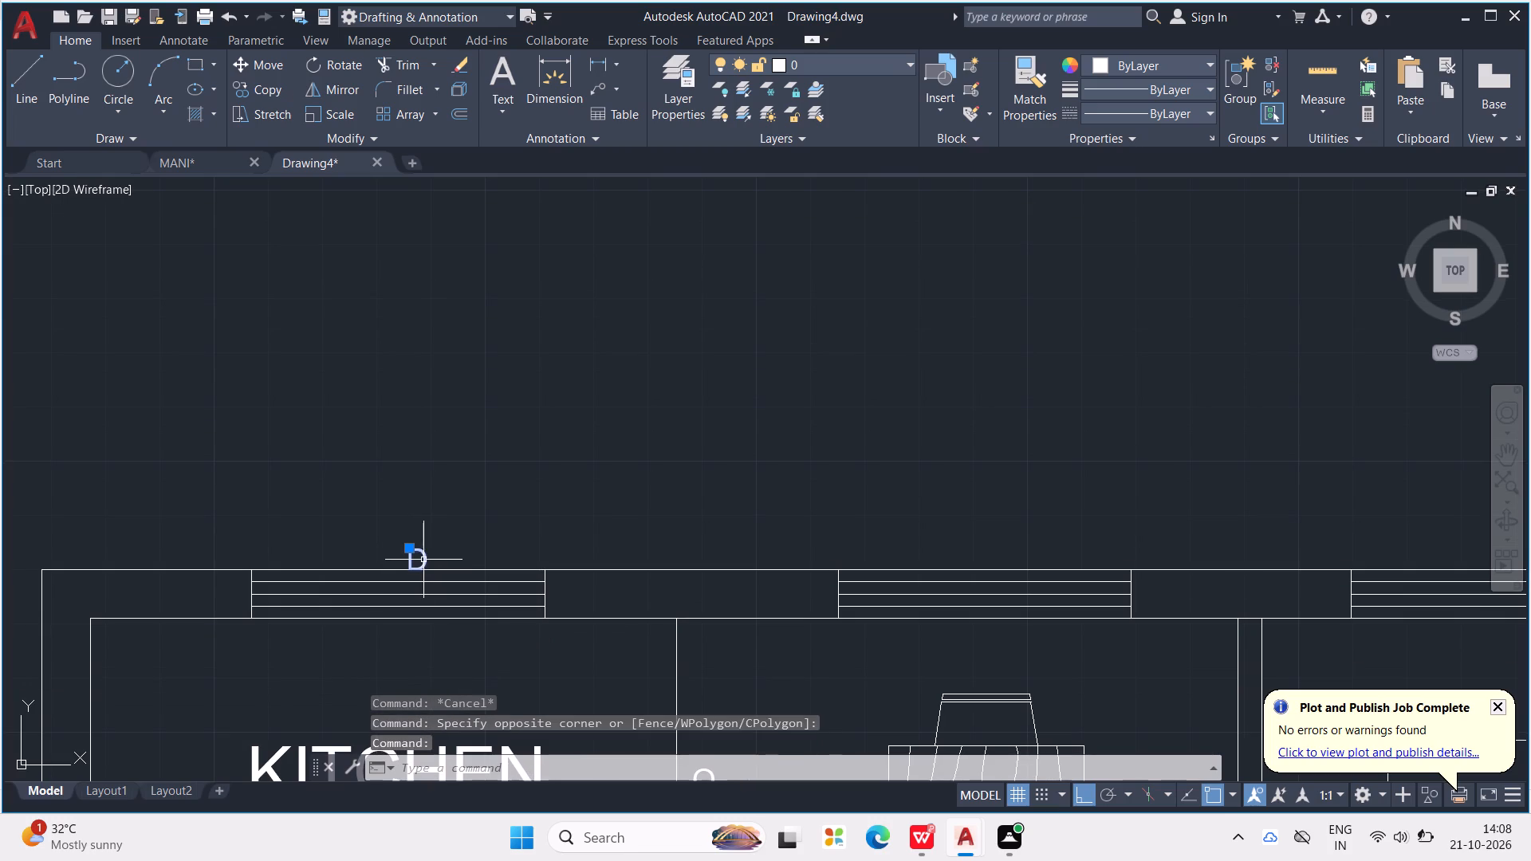
pyautogui.moveTo(423, 560); pyautogui.dragTo(419, 533)
pyautogui.click(442, 545)
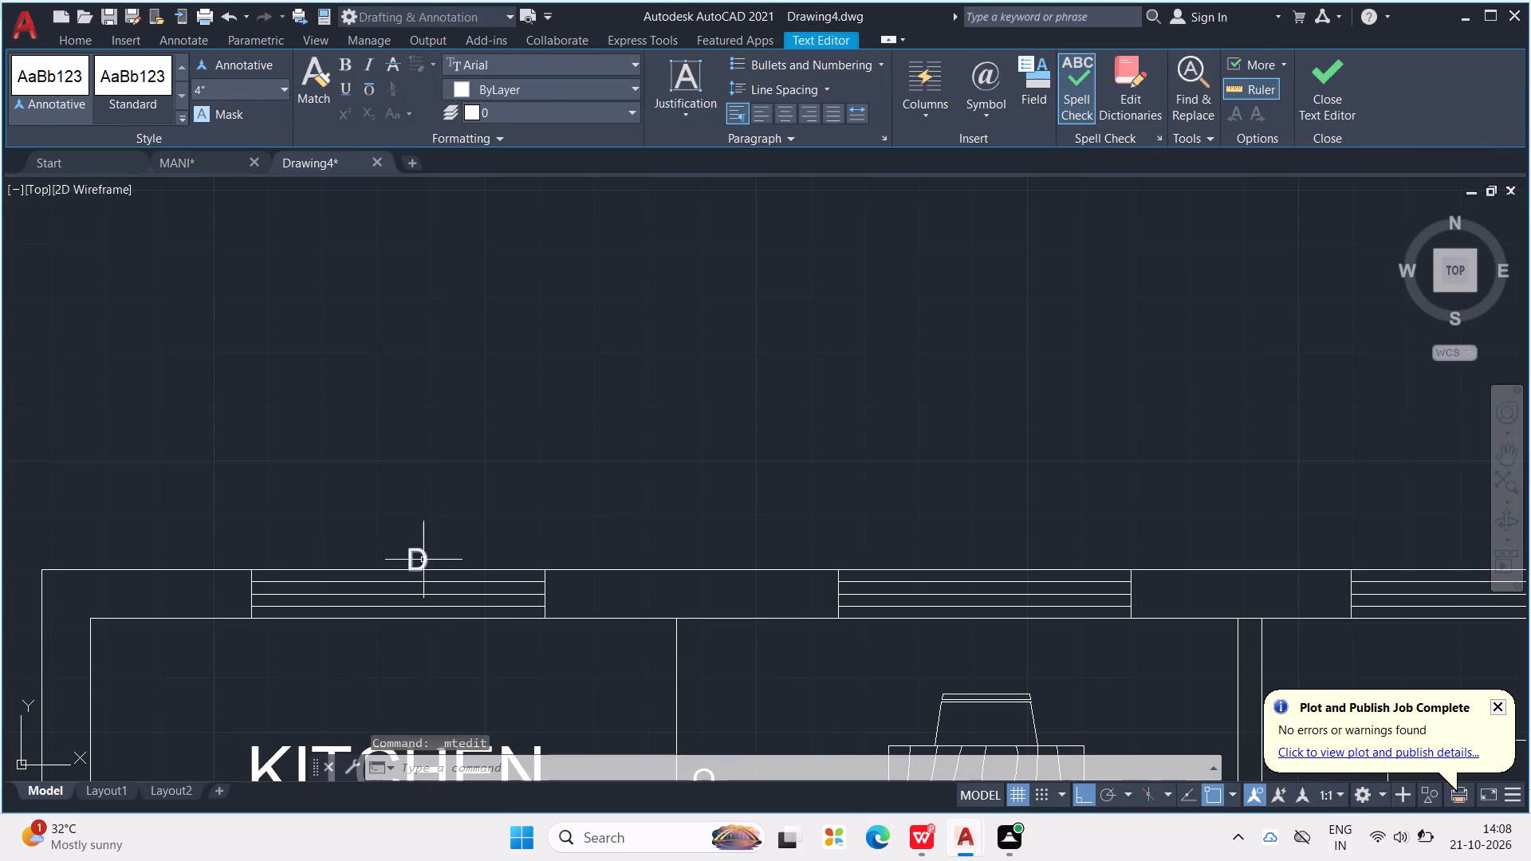
pyautogui.moveTo(422, 560); pyautogui.dragTo(420, 508)
pyautogui.moveTo(439, 564); pyautogui.dragTo(433, 546)
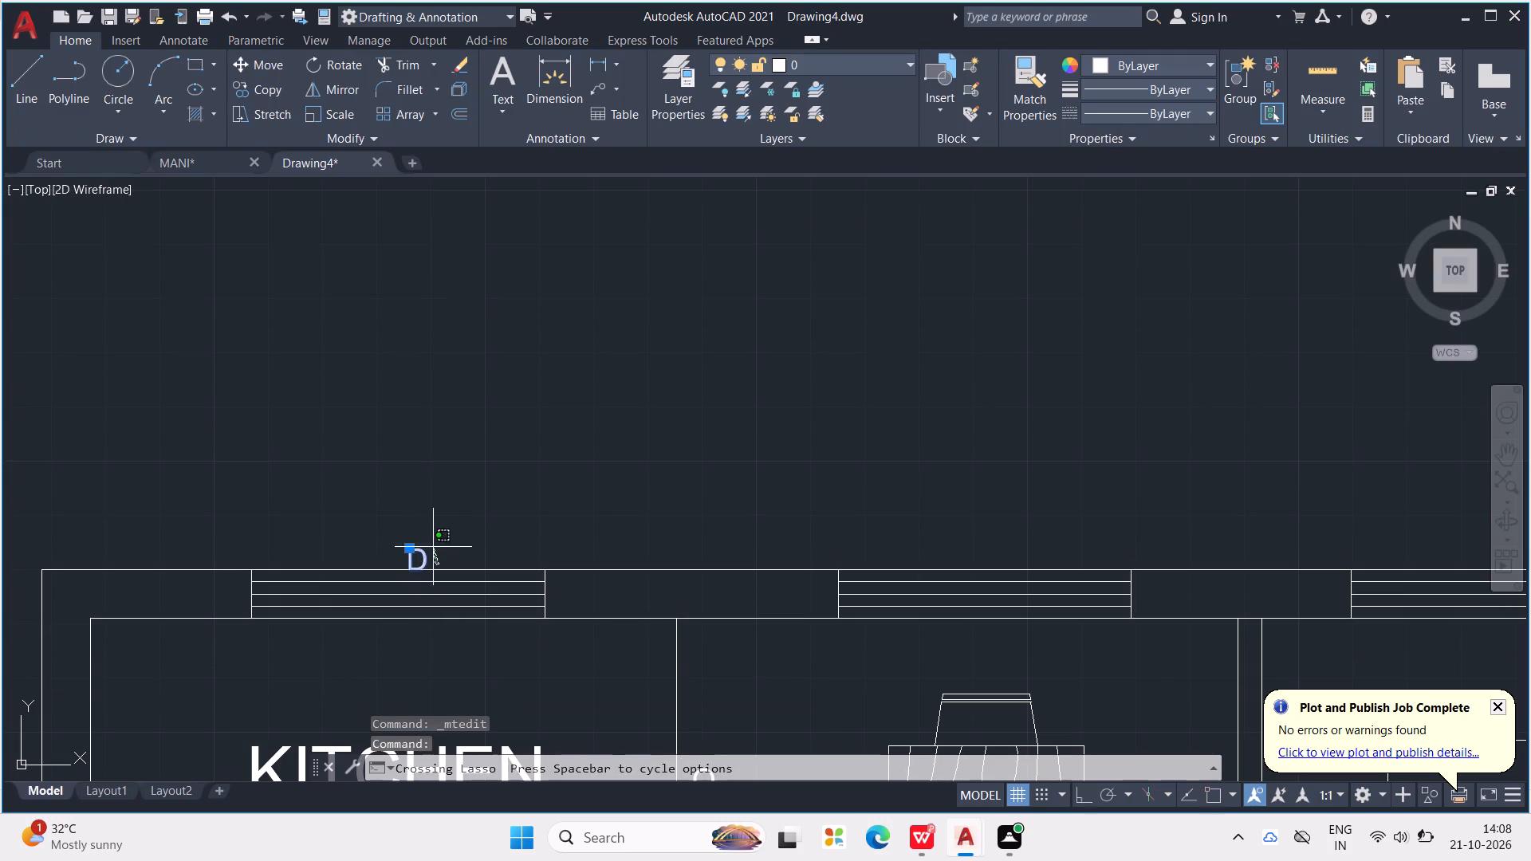
pyautogui.moveTo(433, 546); pyautogui.dragTo(433, 530)
pyautogui.moveTo(416, 568); pyautogui.dragTo(417, 556)
# Change the tag above the kitchen window to read W.
pyautogui.doubleClick(423, 549)
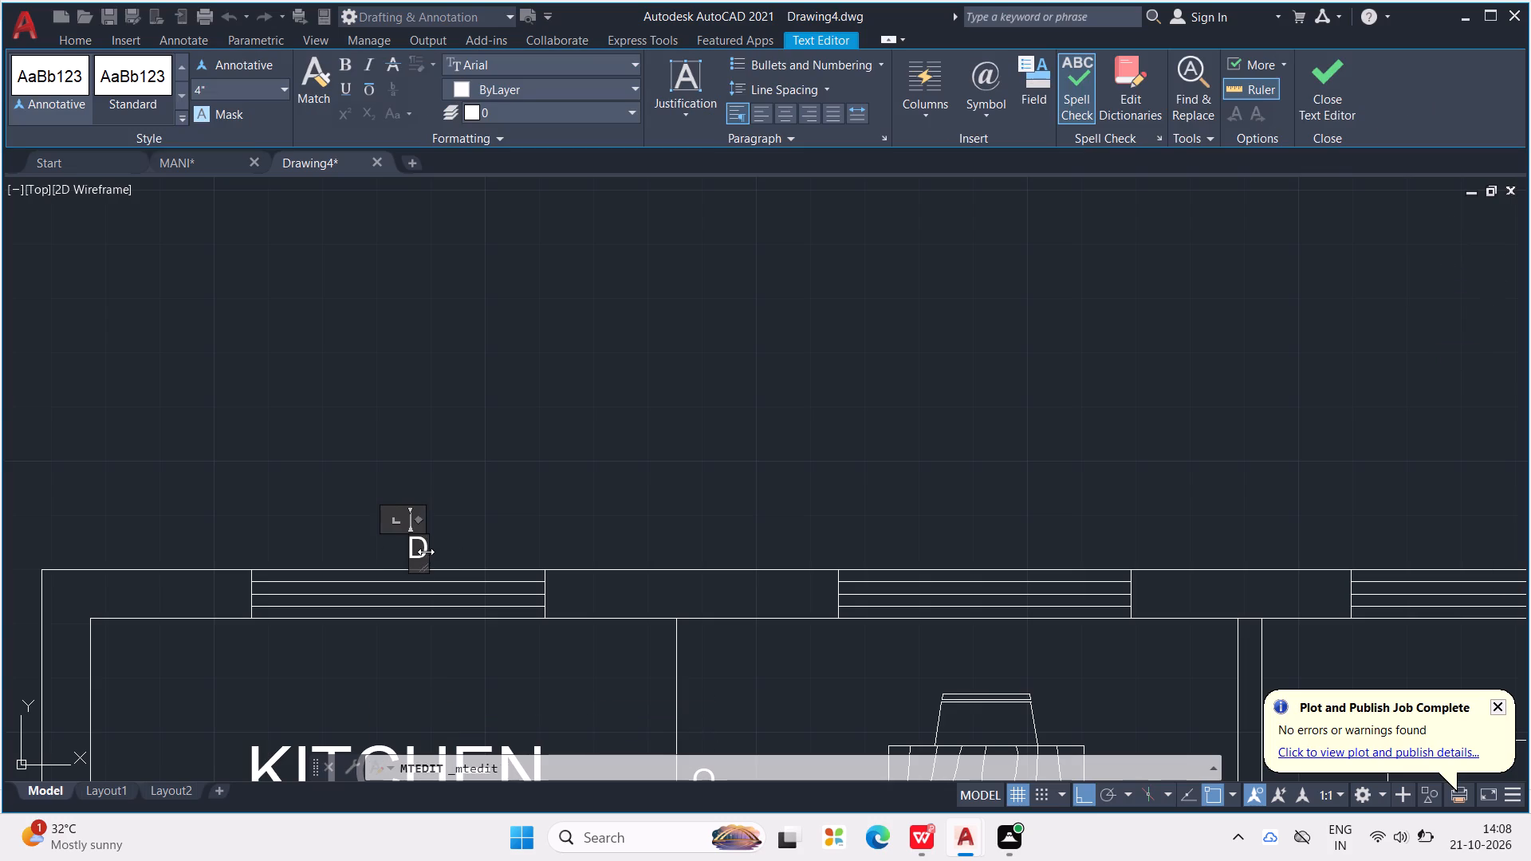
pyautogui.press('BackSpace')
pyautogui.press('w')
pyautogui.click(532, 451)
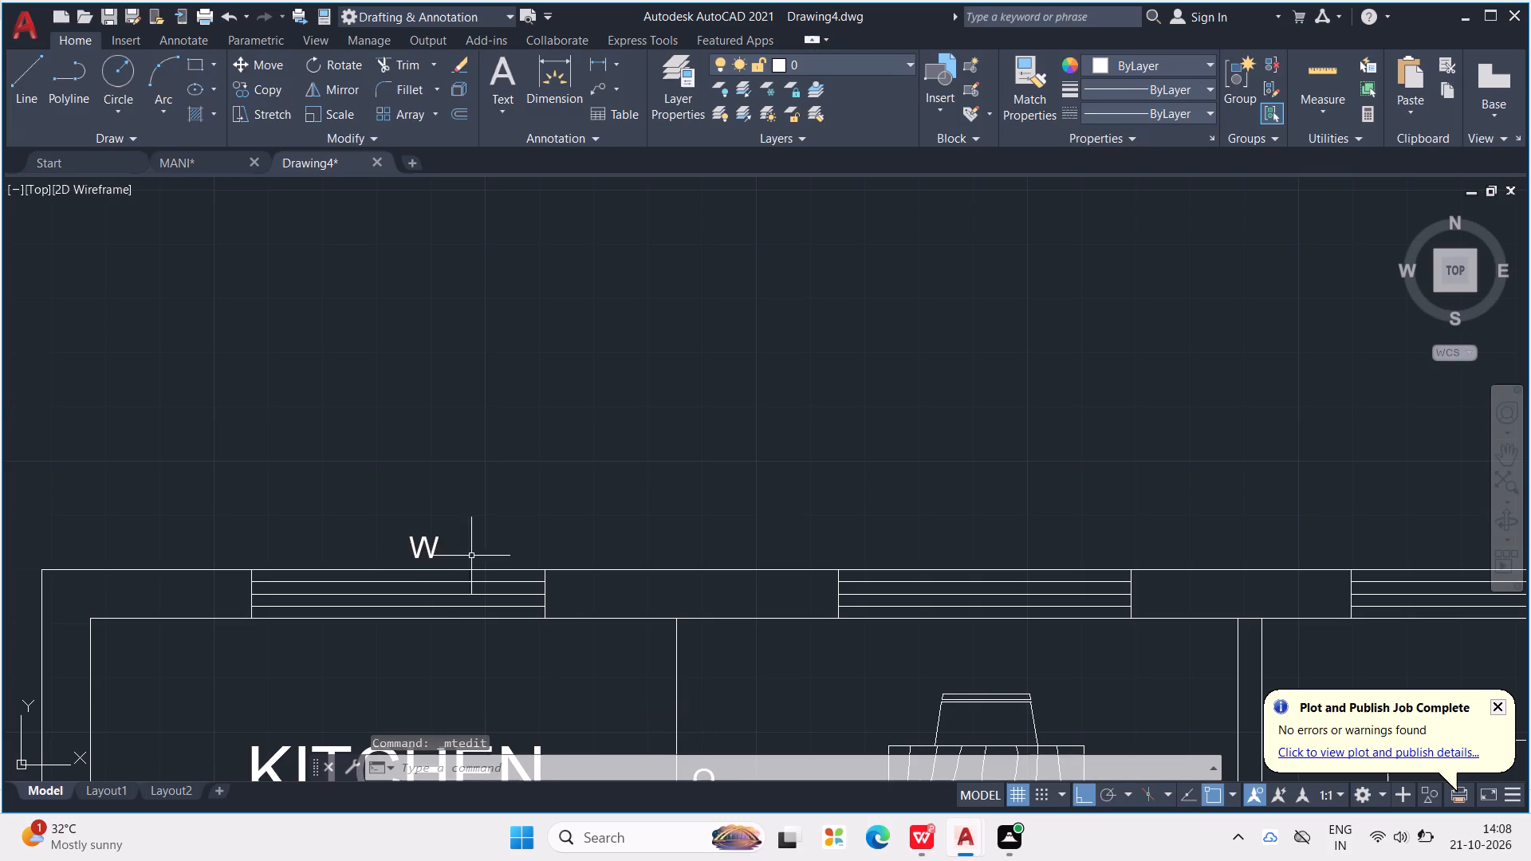
# Copy the kitchen window's W tag and paste it above the dining window and the staircase window.
pyautogui.click(427, 548)
pyautogui.hotkey('ctrl', 'c')
pyautogui.hotkey('ctrl', 'v')
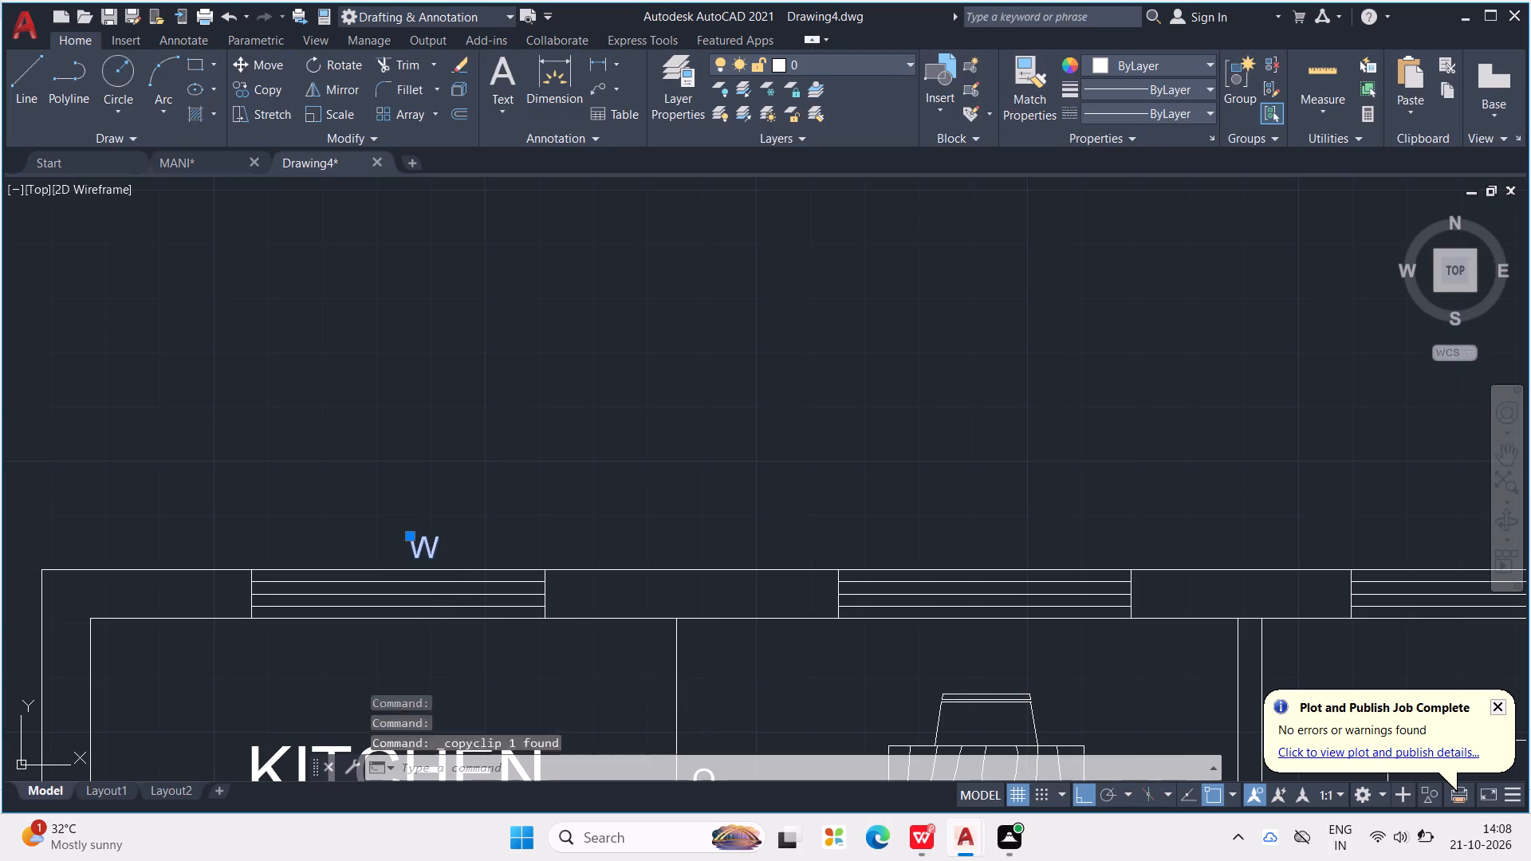
pyautogui.click(953, 545)
pyautogui.moveTo(953, 545); pyautogui.dragTo(886, 566, button='middle')
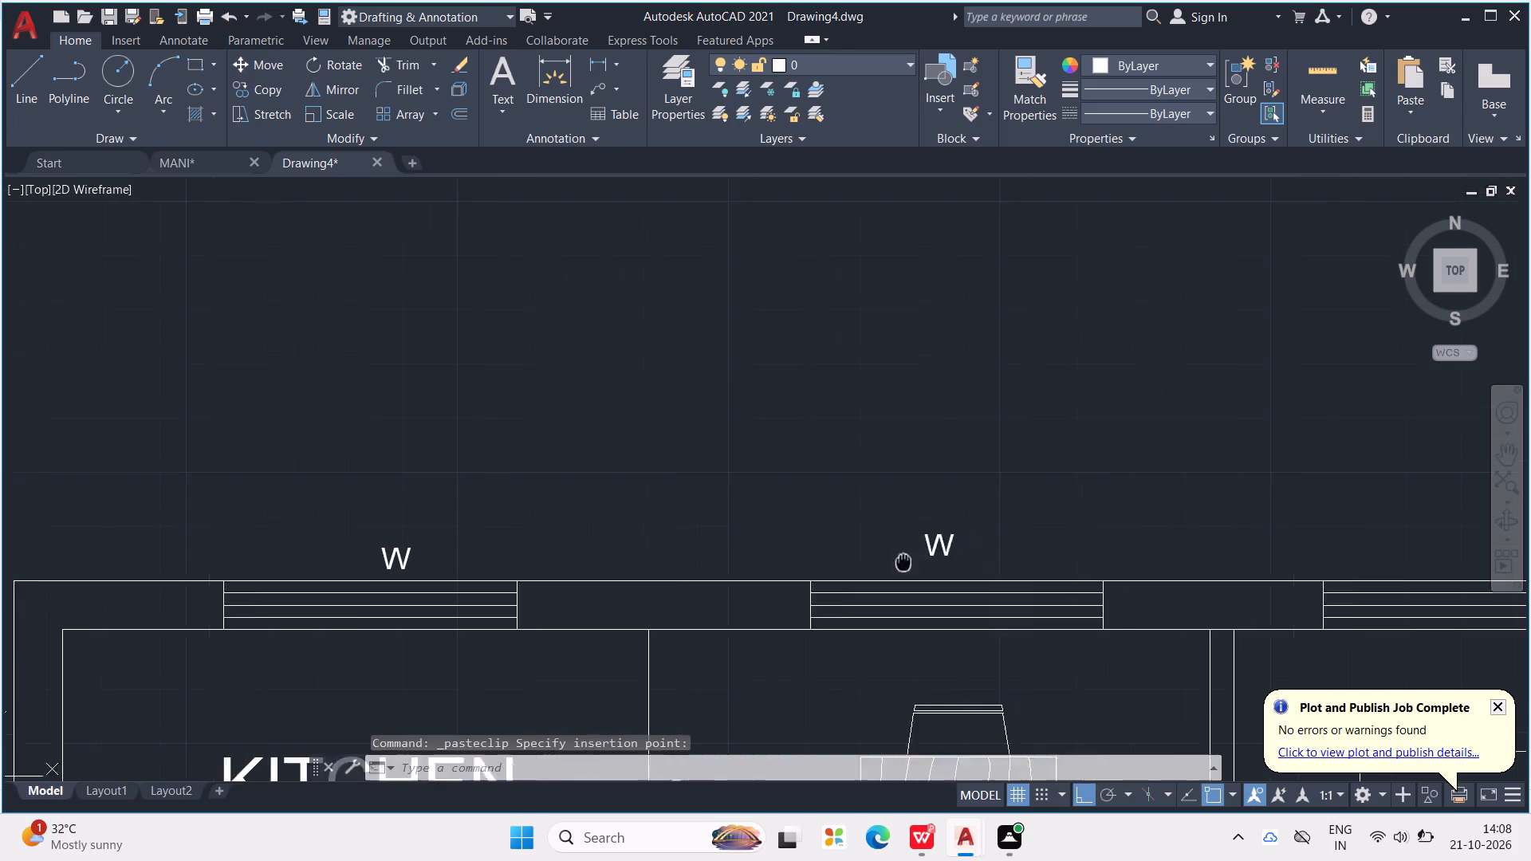
pyautogui.moveTo(886, 566); pyautogui.dragTo(595, 593, button='middle')
pyautogui.hotkey('ctrl', 'v')
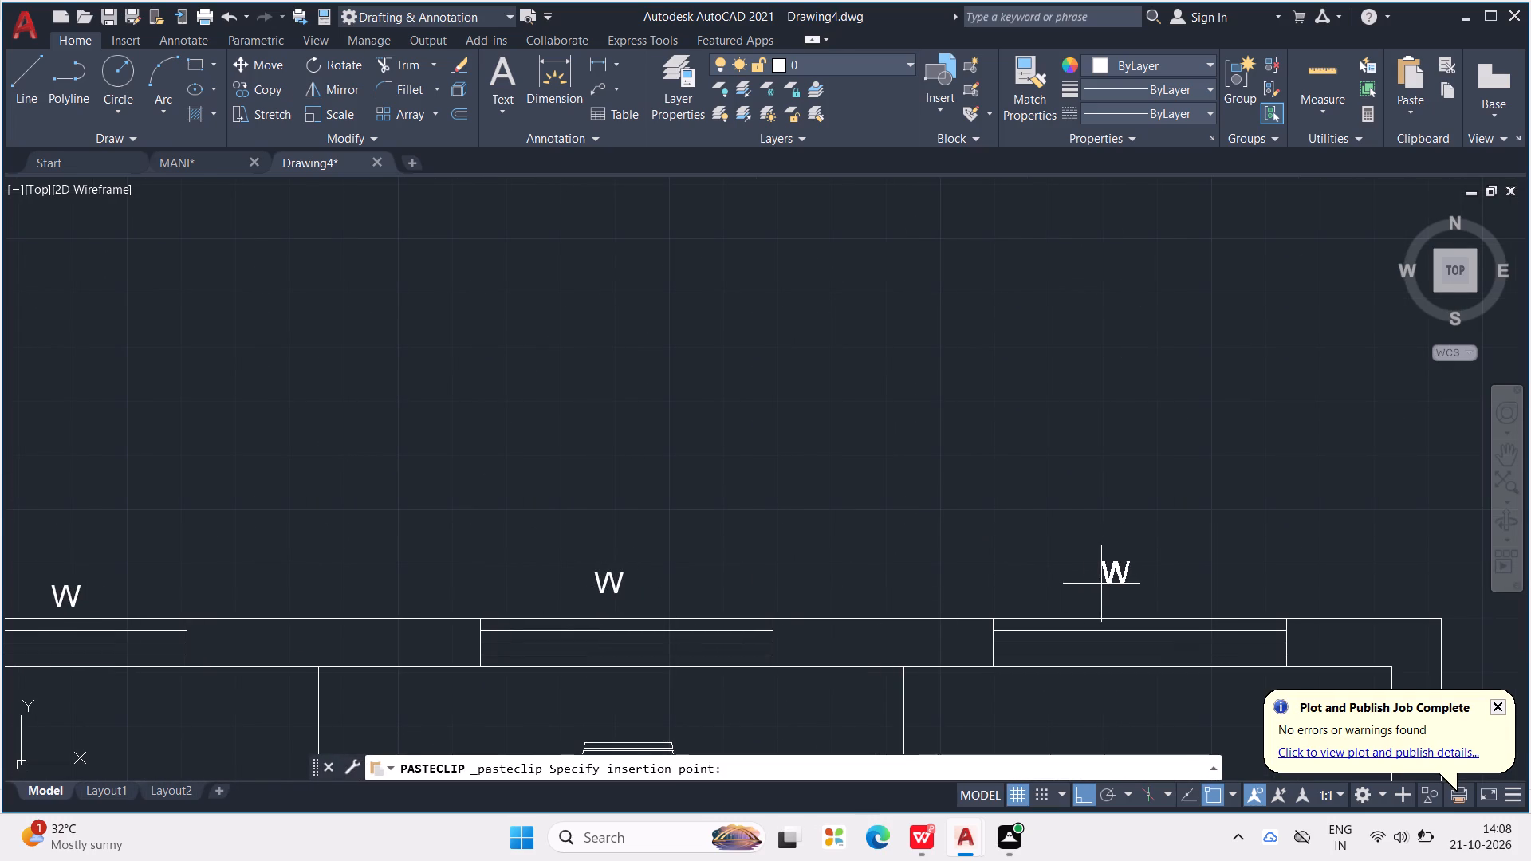
pyautogui.keyDown('ctrl'); pyautogui.click(1118, 591); pyautogui.keyUp('ctrl')
# Paste a W tag just outside the bedroom window on the left outer wall of the plan.
pyautogui.keyDown('ctrl'); pyautogui.moveTo(1119, 583); pyautogui.dragTo(951, 438, button='middle'); pyautogui.keyUp('ctrl')
pyautogui.keyDown('ctrl'); pyautogui.scroll(-1, 950, 437); pyautogui.keyUp('ctrl')
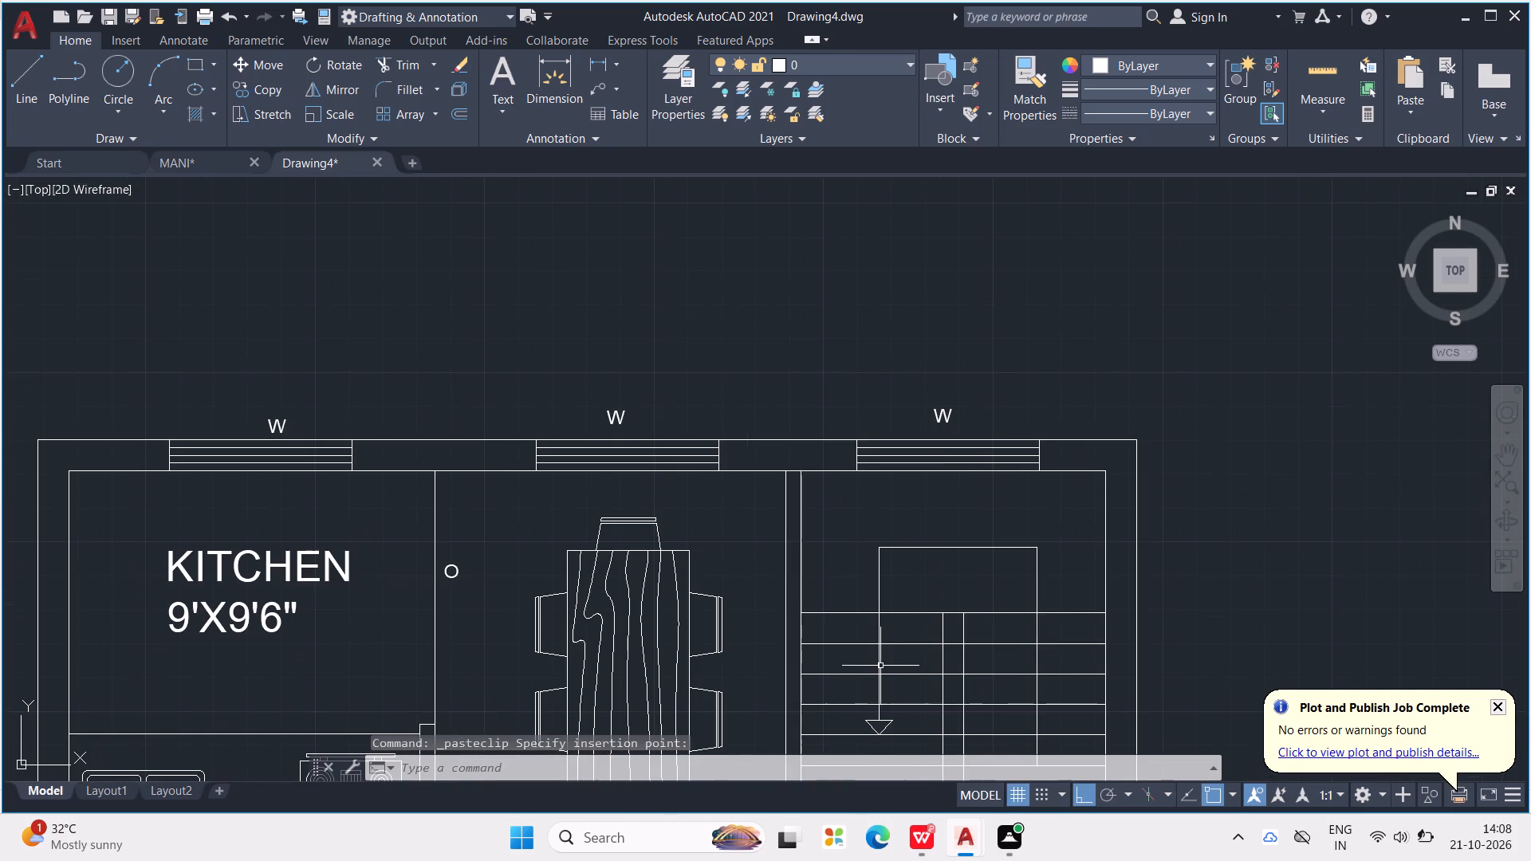
pyautogui.keyDown('ctrl'); pyautogui.moveTo(878, 678); pyautogui.dragTo(990, 521, button='middle'); pyautogui.keyUp('ctrl')
pyautogui.keyDown('ctrl'); pyautogui.scroll(-1, 885, 619); pyautogui.keyUp('ctrl')
pyautogui.keyDown('ctrl'); pyautogui.moveTo(539, 604); pyautogui.dragTo(701, 380, button='middle'); pyautogui.keyUp('ctrl')
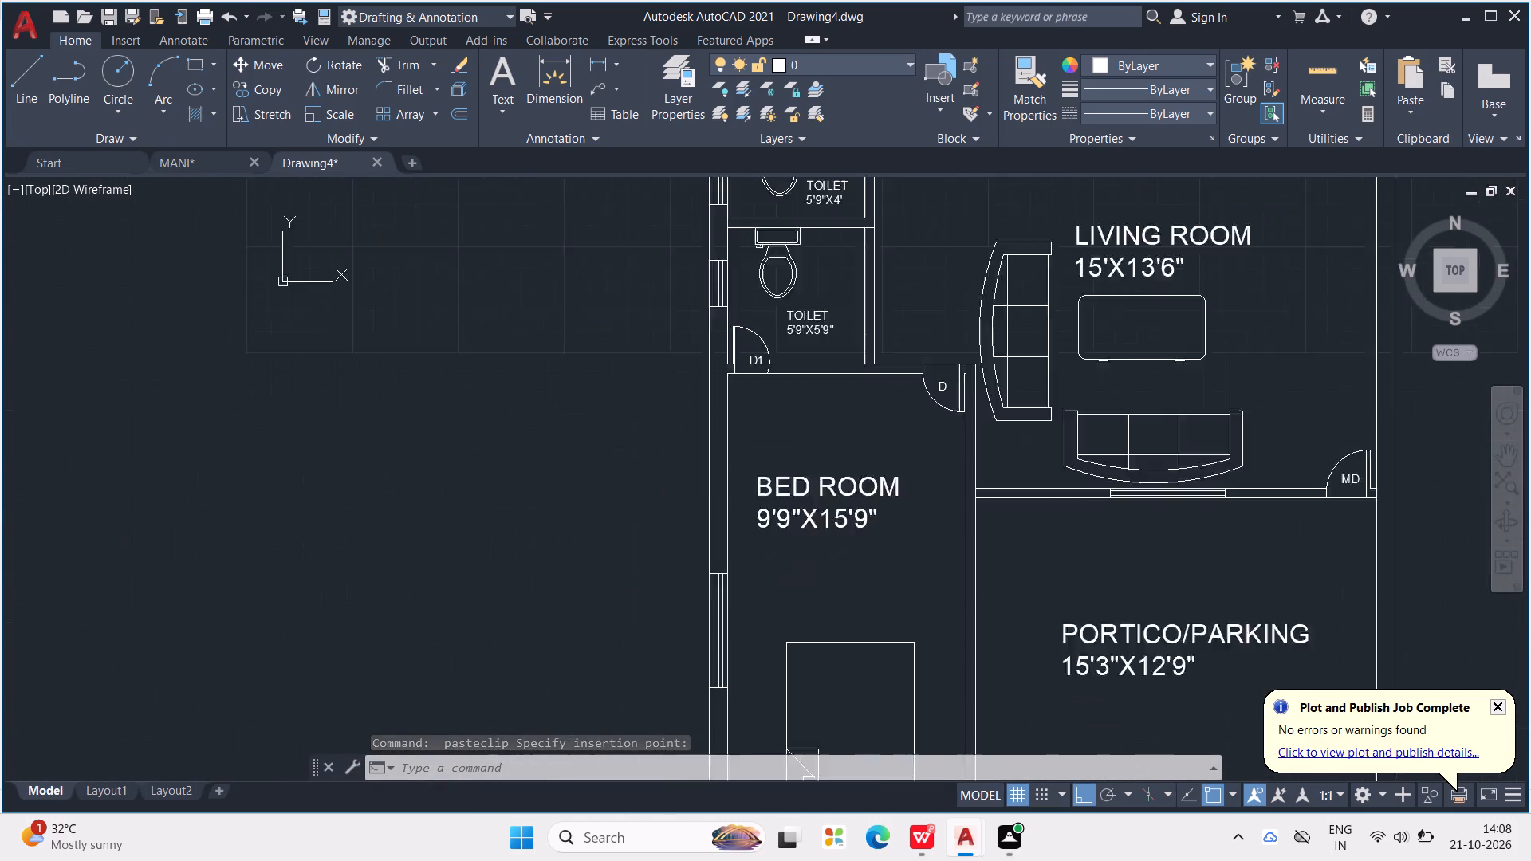
pyautogui.keyDown('ctrl'); pyautogui.moveTo(701, 380); pyautogui.dragTo(794, 389, button='middle'); pyautogui.keyUp('ctrl')
pyautogui.keyDown('ctrl'); pyautogui.moveTo(709, 485); pyautogui.dragTo(562, 697, button='middle'); pyautogui.keyUp('ctrl')
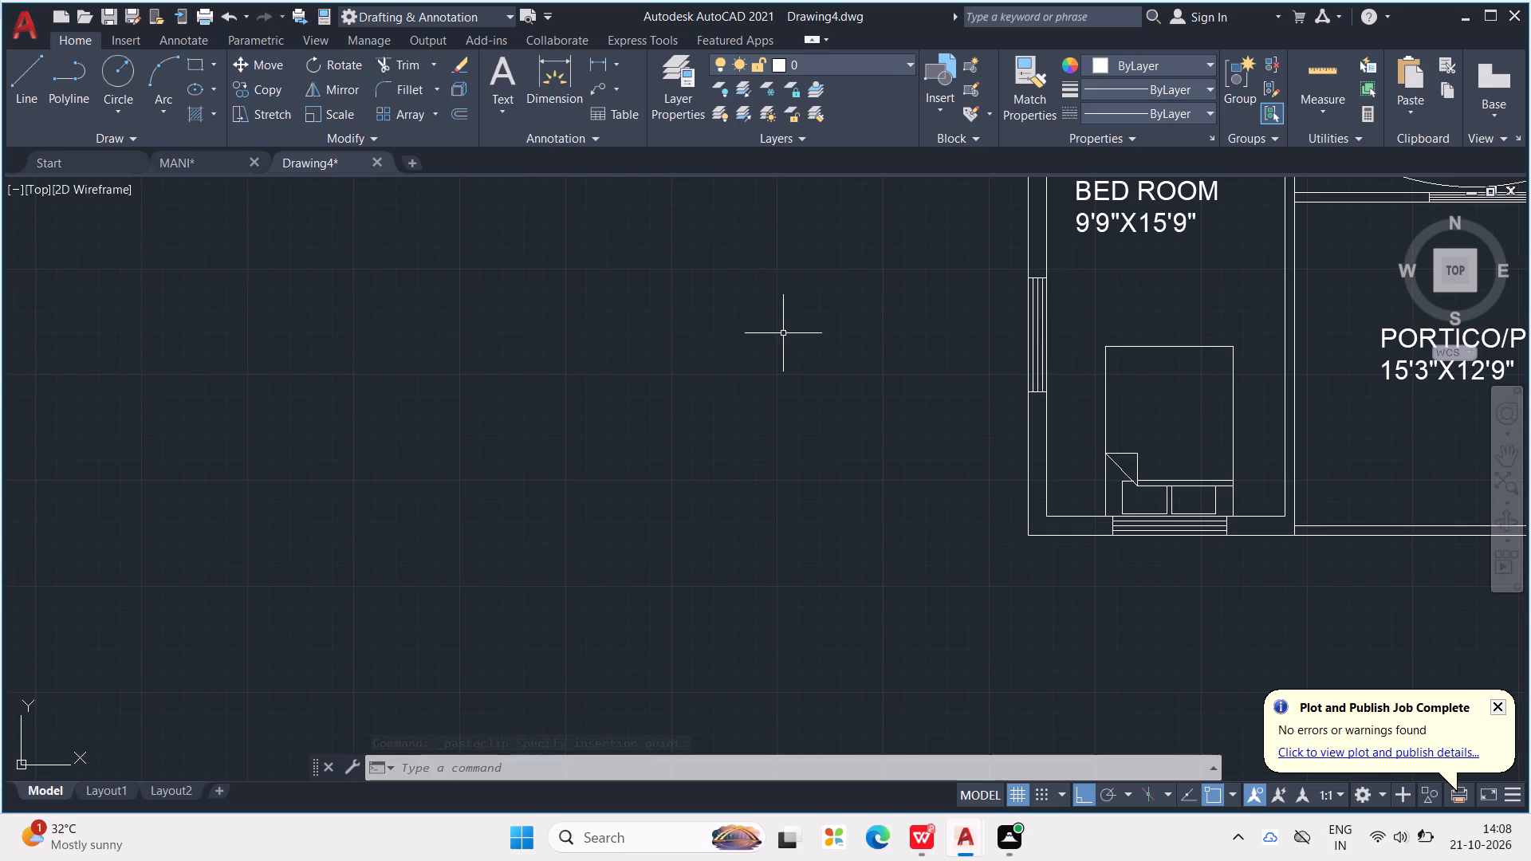
pyautogui.hotkey('ctrl', 'v')
pyautogui.keyDown('ctrl'); pyautogui.click(1012, 351); pyautogui.keyUp('ctrl')
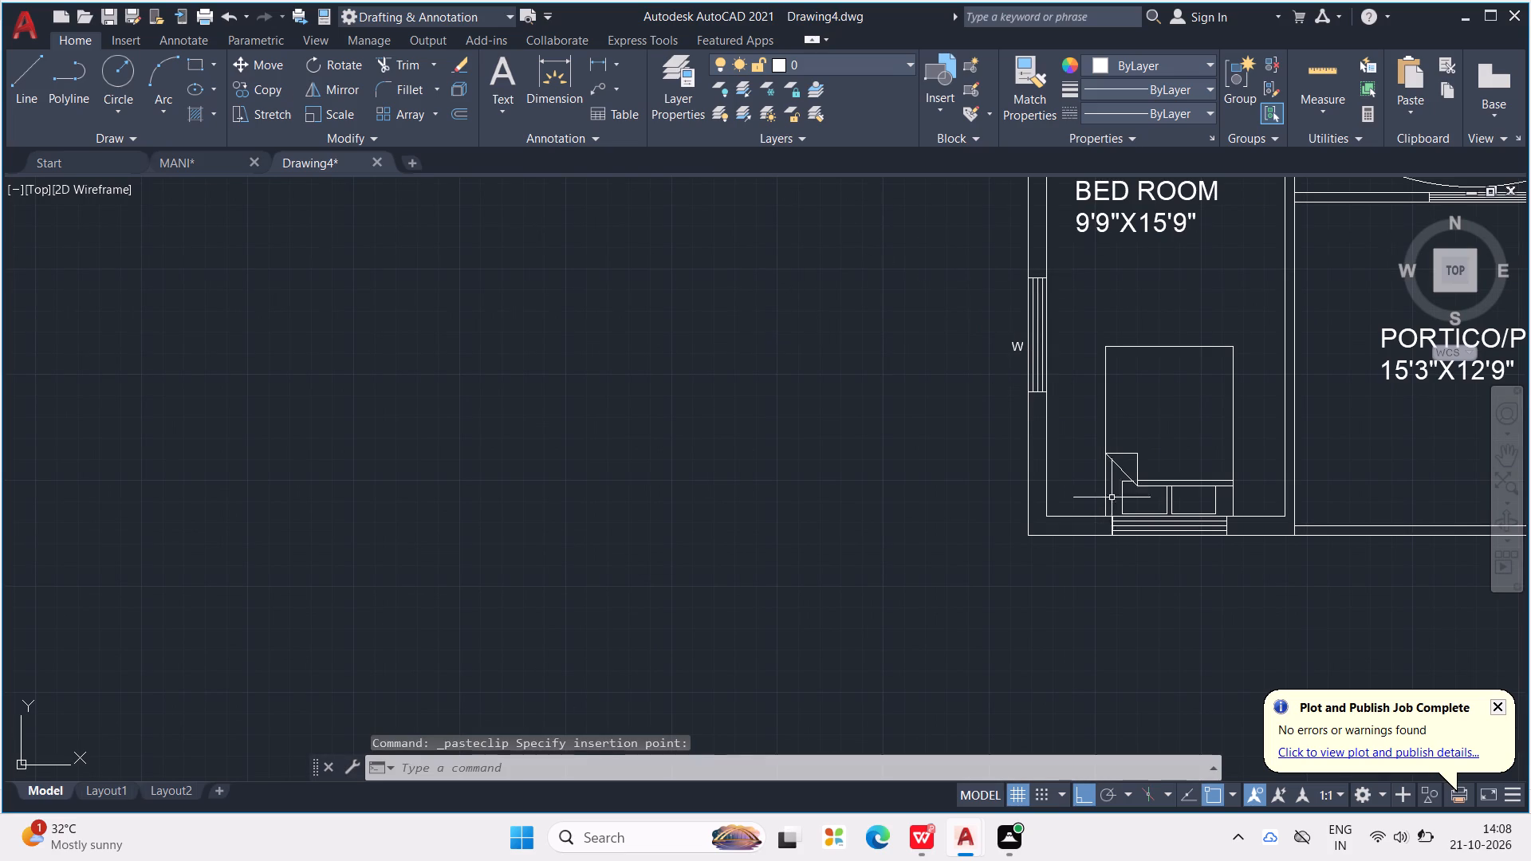
# Paste a W tag just below the bedroom window in the plan's bottom outer wall.
pyautogui.hotkey('ctrl', 'v')
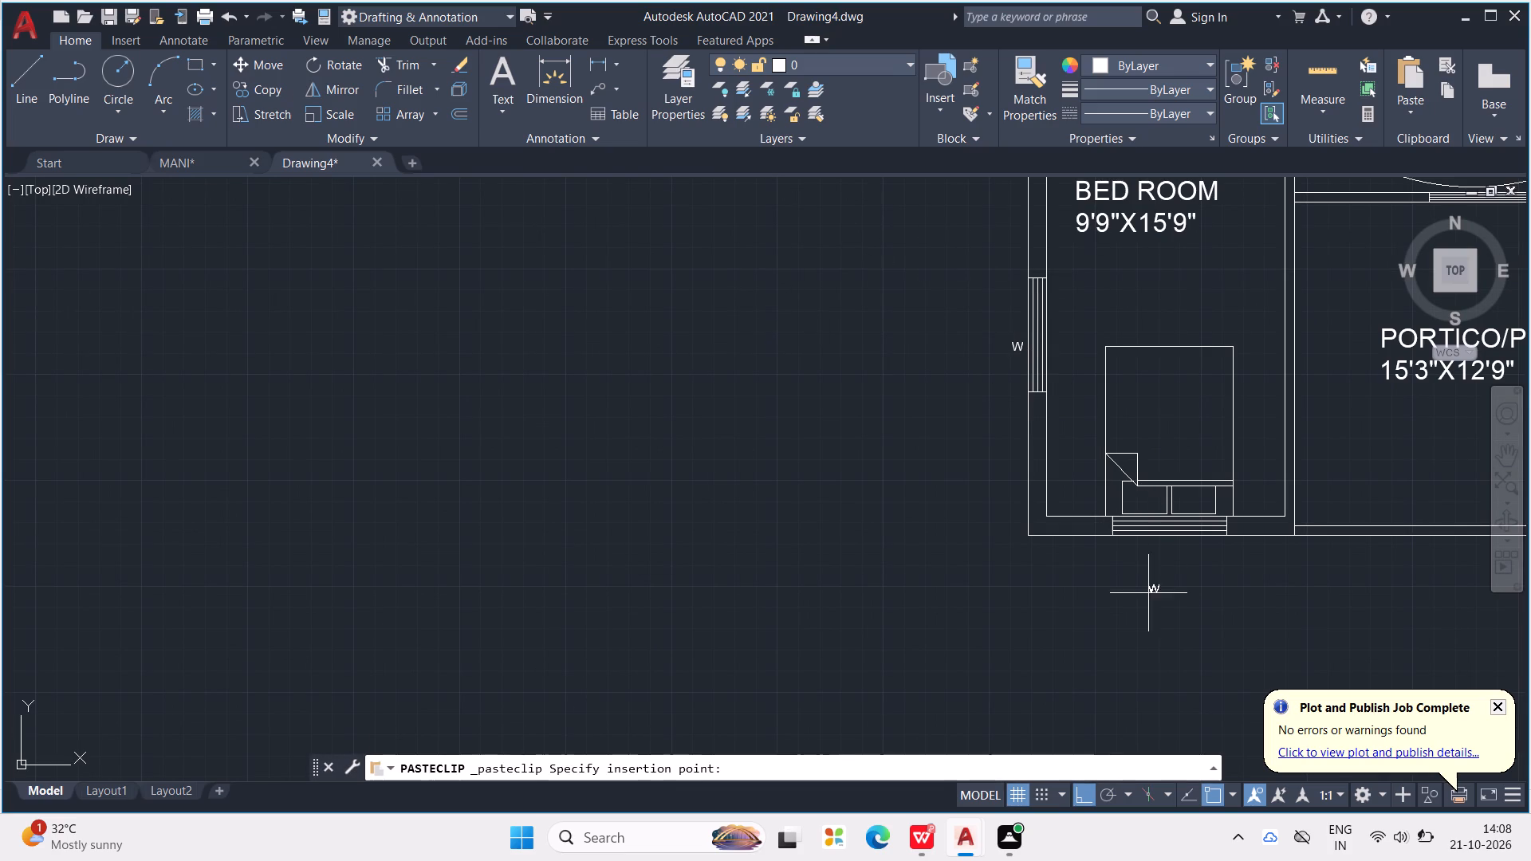
pyautogui.keyDown('ctrl'); pyautogui.click(1170, 548); pyautogui.keyUp('ctrl')
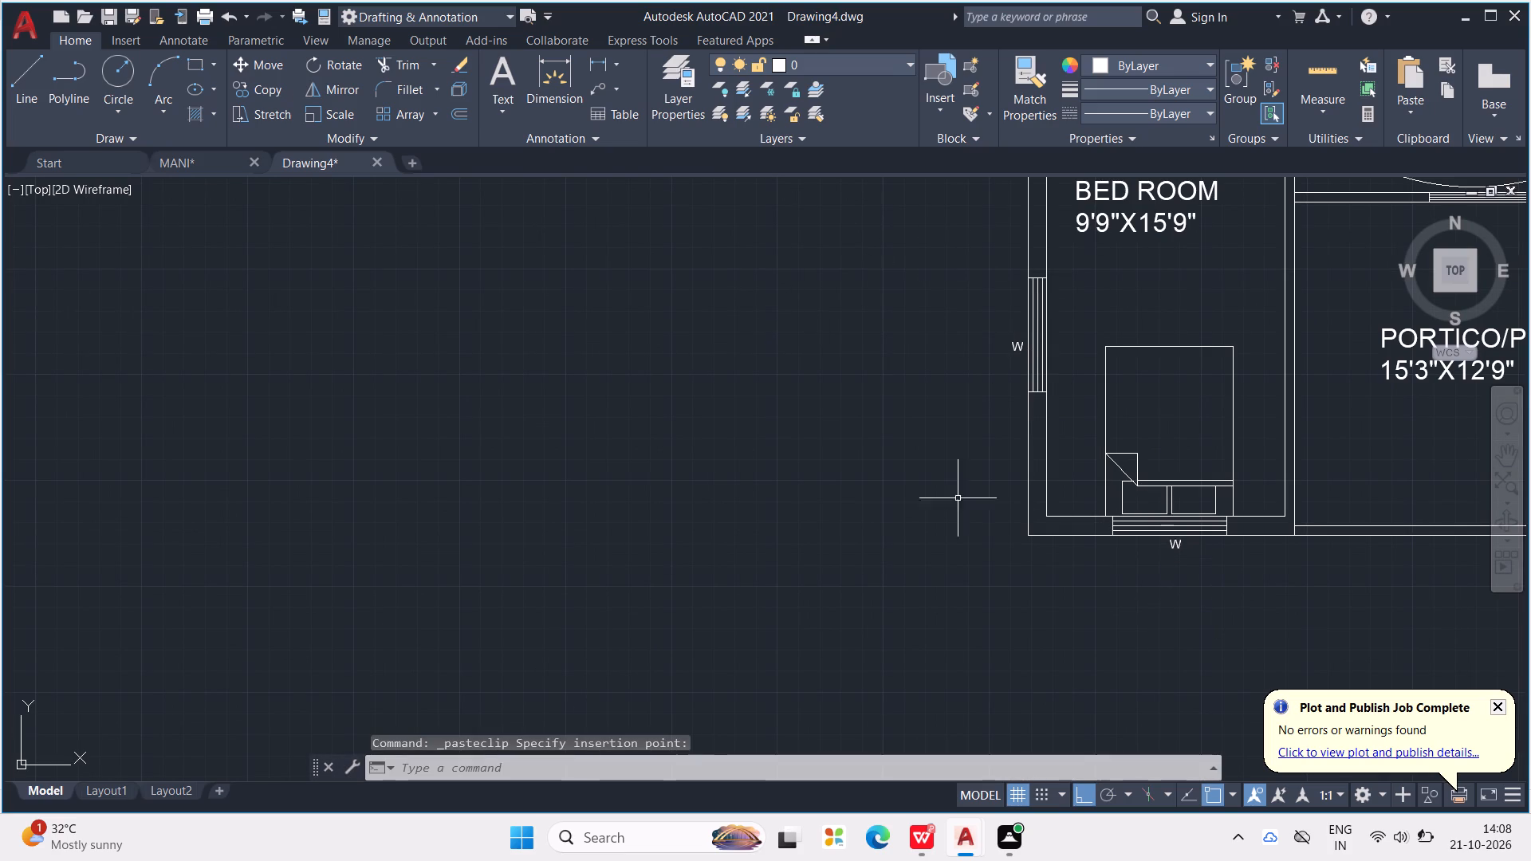
# Paste a W tag just outside each of the two toilet windows on the plan's left outer wall.
pyautogui.keyDown('ctrl'); pyautogui.moveTo(954, 495); pyautogui.dragTo(715, 710, button='middle'); pyautogui.keyUp('ctrl')
pyautogui.hotkey('ctrl', 'v')
pyautogui.keyDown('ctrl'); pyautogui.moveTo(506, 332); pyautogui.dragTo(519, 416, button='middle'); pyautogui.keyUp('ctrl')
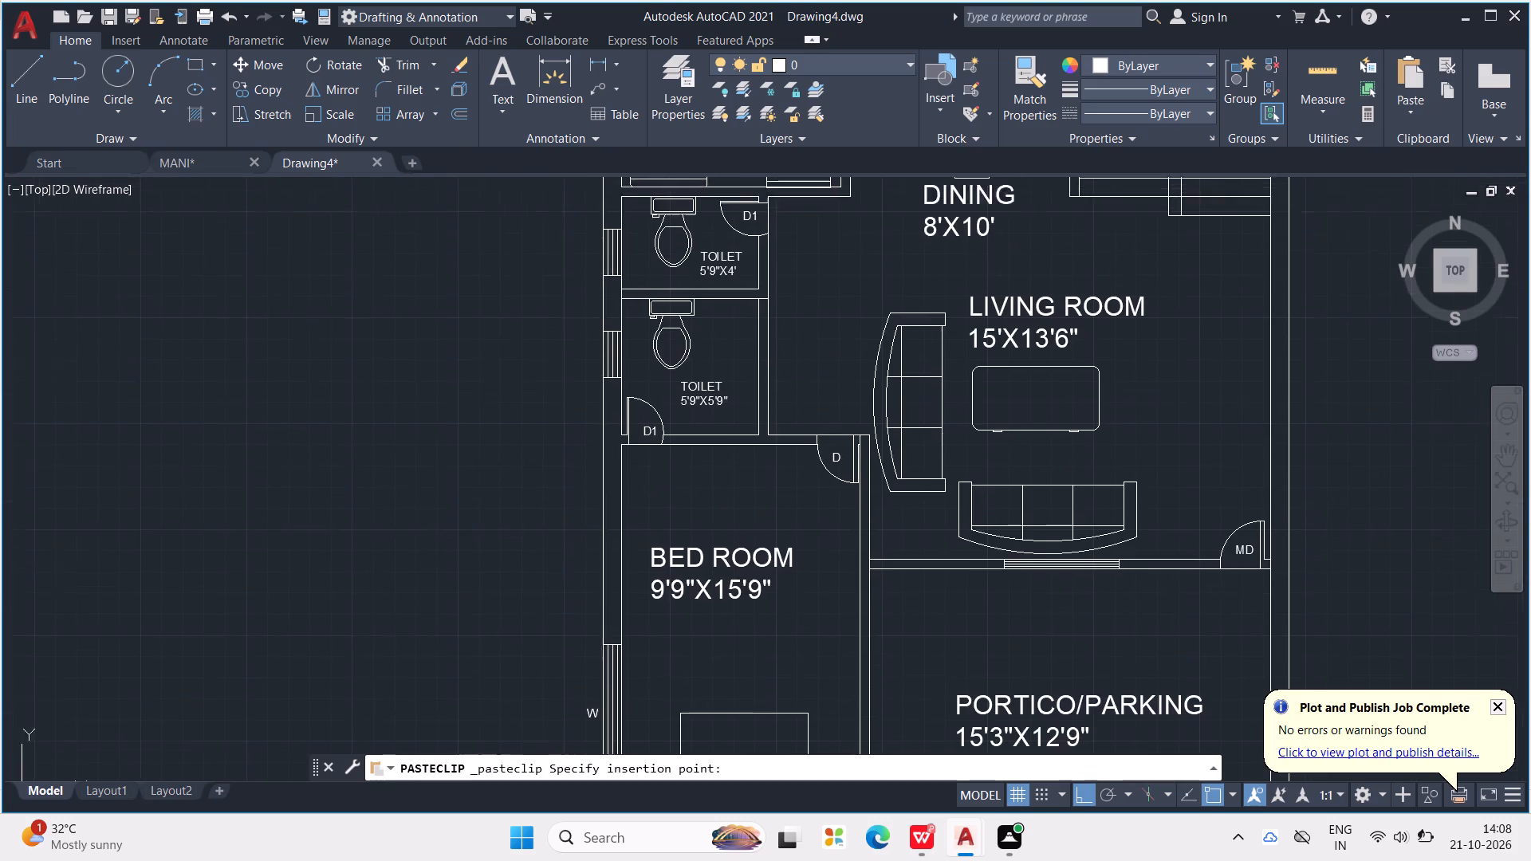
pyautogui.keyDown('ctrl'); pyautogui.scroll(-1, 522, 428); pyautogui.keyUp('ctrl')
pyautogui.keyDown('ctrl'); pyautogui.moveTo(519, 416); pyautogui.dragTo(527, 454, button='middle'); pyautogui.keyUp('ctrl')
pyautogui.keyDown('ctrl'); pyautogui.scroll(2, 538, 342); pyautogui.keyUp('ctrl')
pyautogui.keyDown('ctrl'); pyautogui.click(602, 367); pyautogui.keyUp('ctrl')
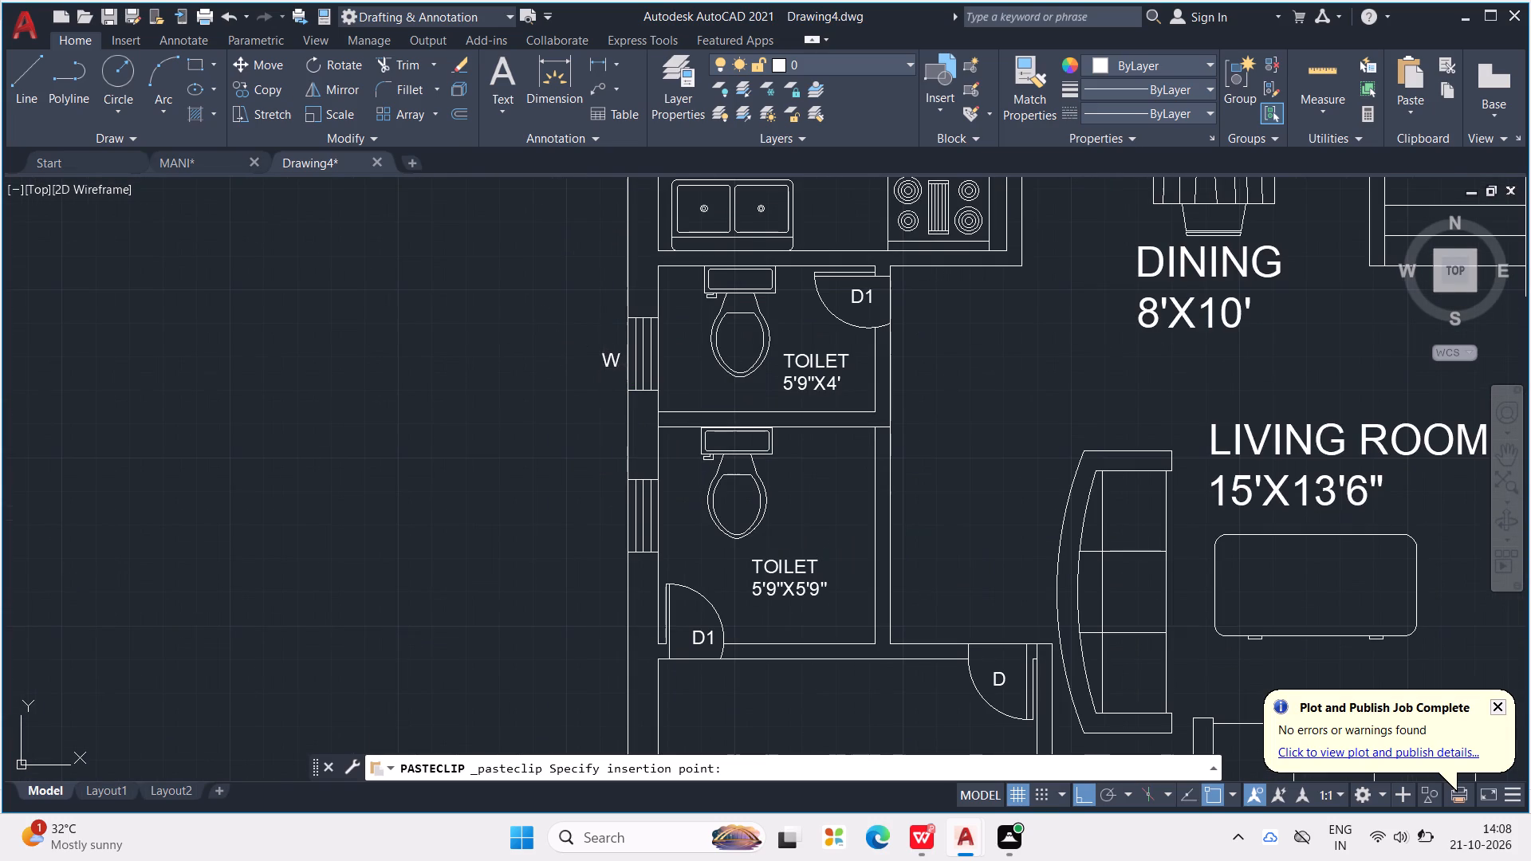
pyautogui.hotkey('ctrl', 'v')
pyautogui.keyDown('ctrl'); pyautogui.click(596, 528); pyautogui.keyUp('ctrl')
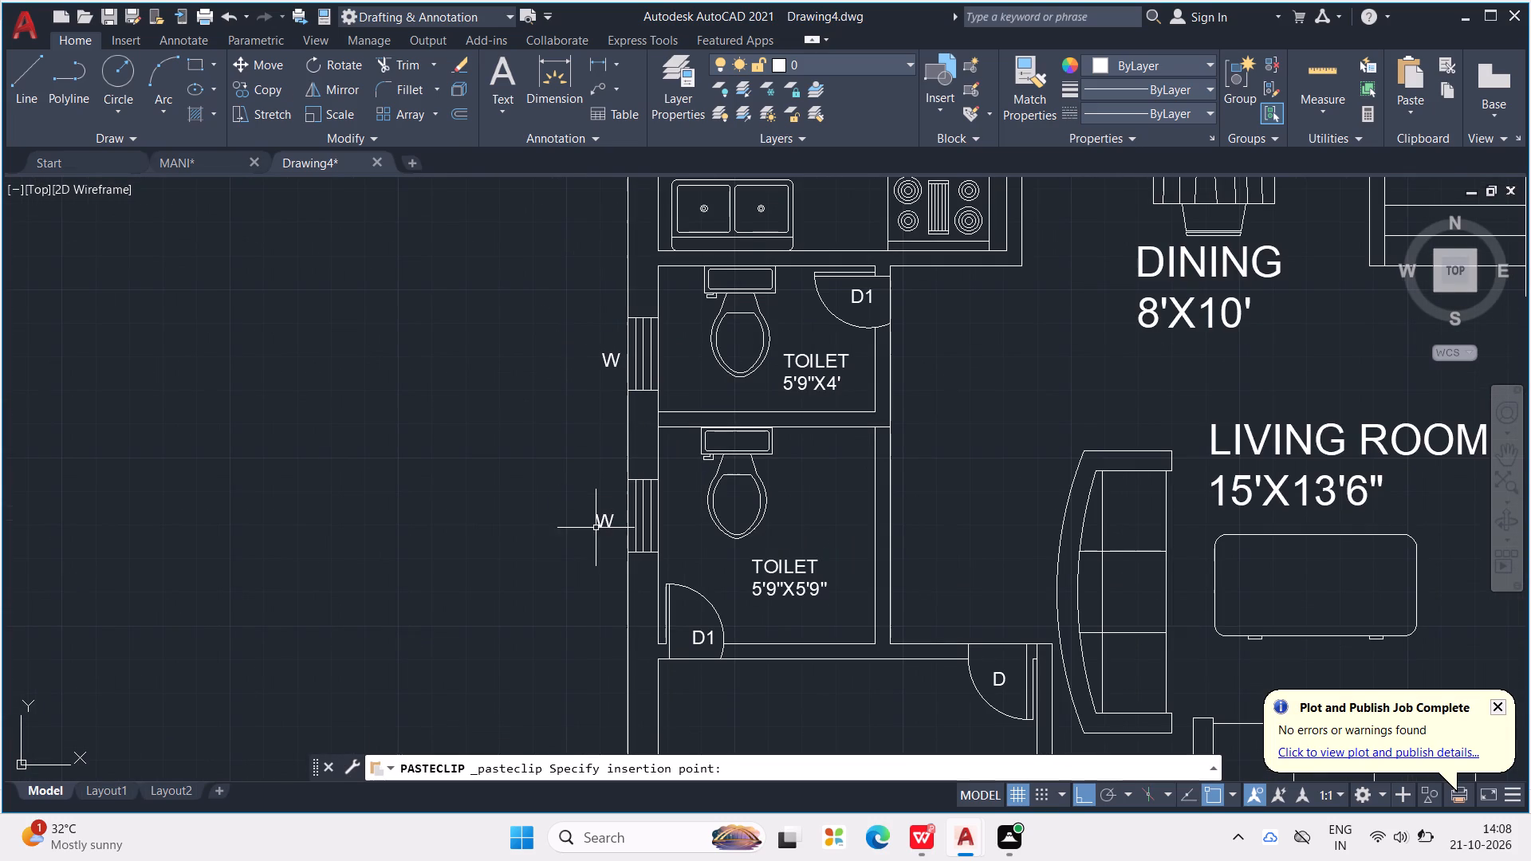
# Change the tag beside the 5'9"X5'9" toilet's window to read V.
pyautogui.doubleClick(609, 525)
pyautogui.scroll(2, 609, 525)
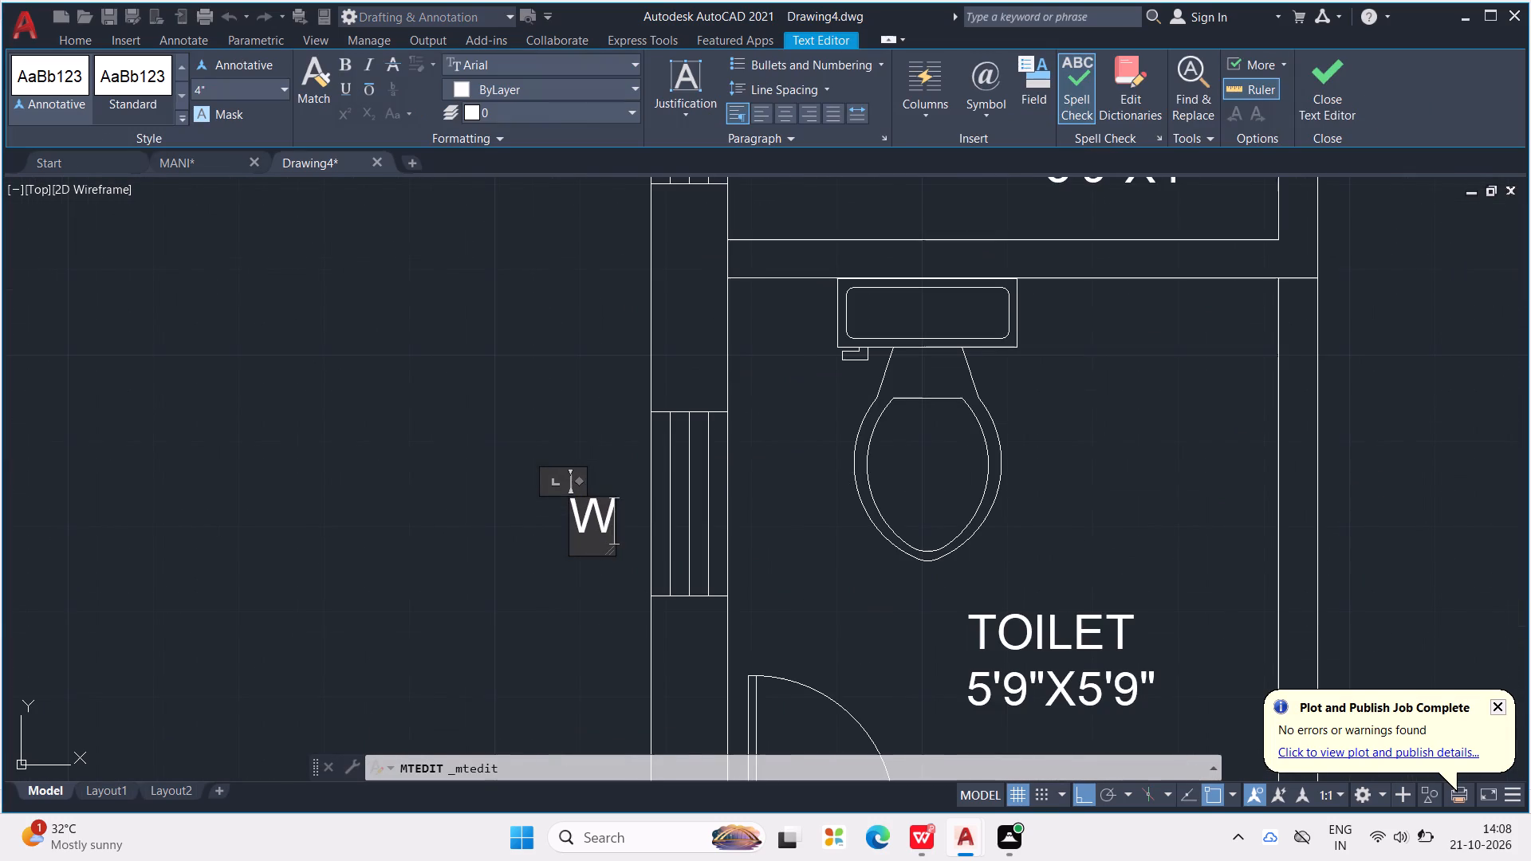
pyautogui.press('BackSpace')
pyautogui.press('v')
pyautogui.click(521, 551)
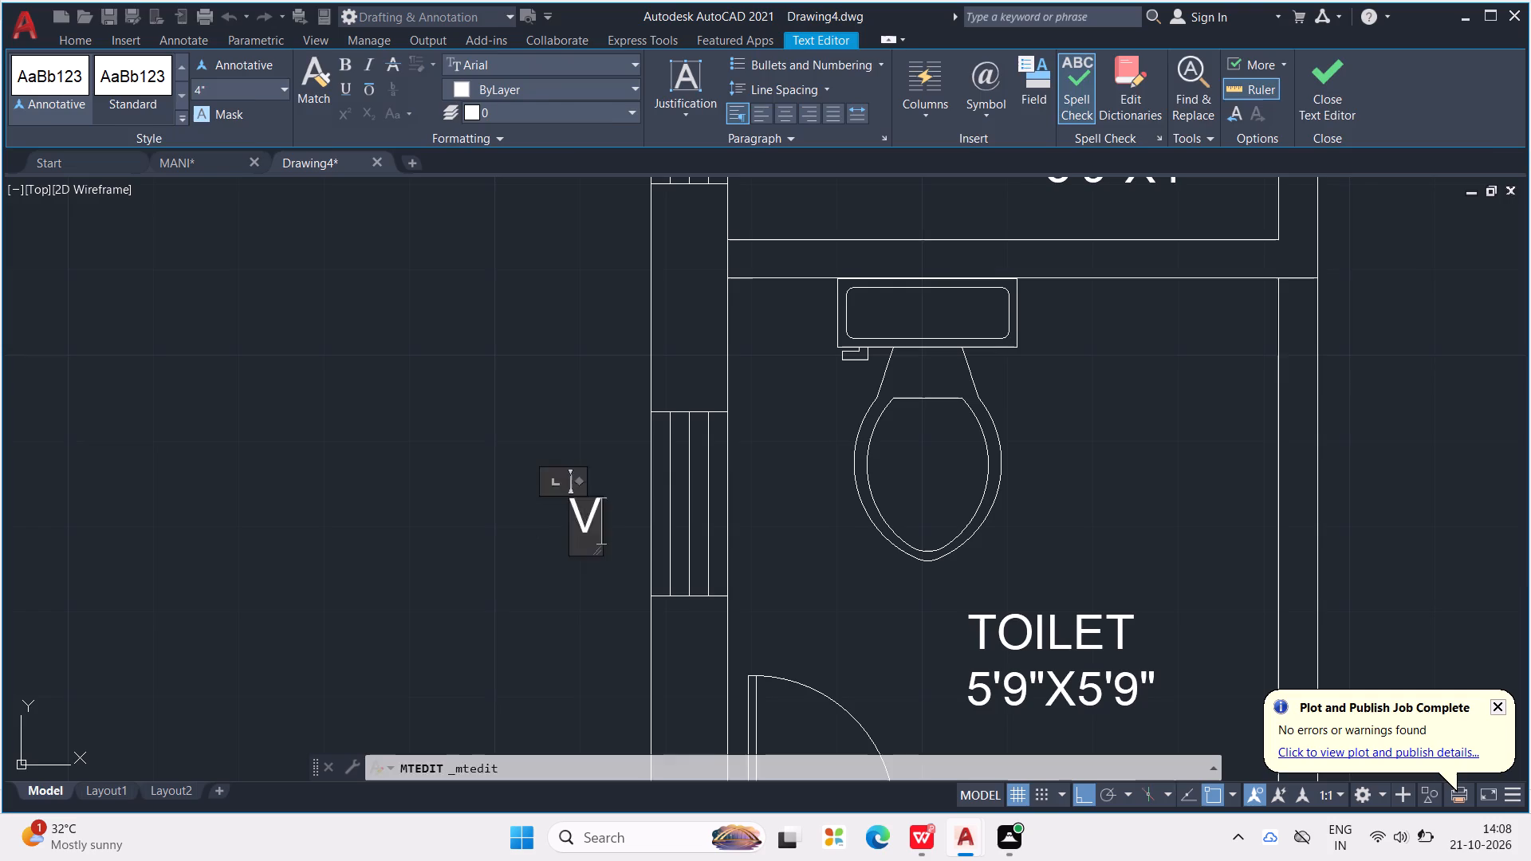
# Change the tag beside the 5'9"X4' toilet's window to read V.
pyautogui.moveTo(535, 530); pyautogui.dragTo(572, 626, button='middle')
pyautogui.doubleClick(632, 213)
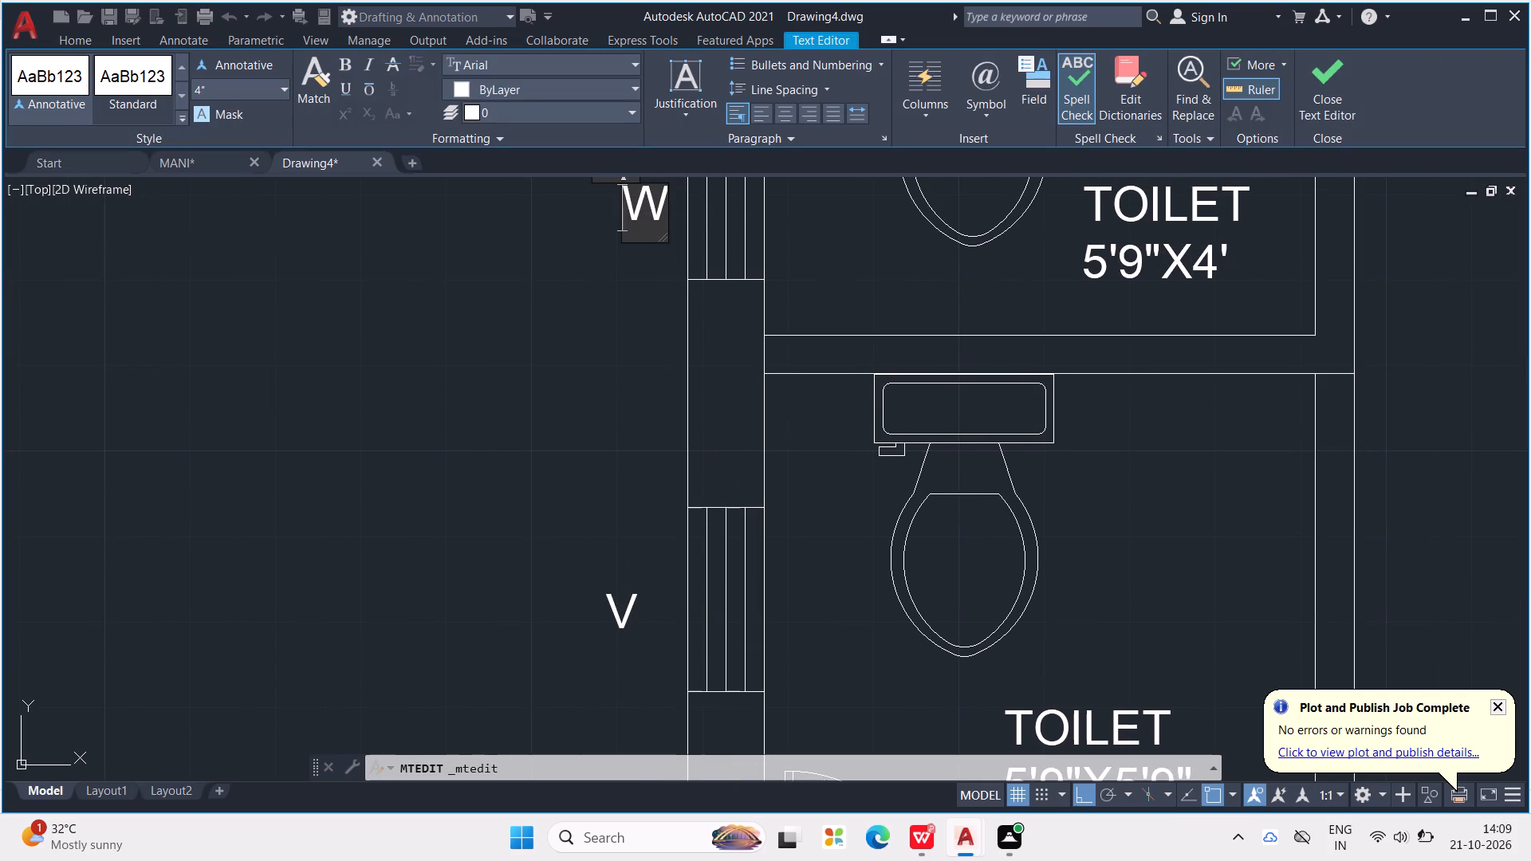
pyautogui.press('Right')
pyautogui.press('BackSpace')
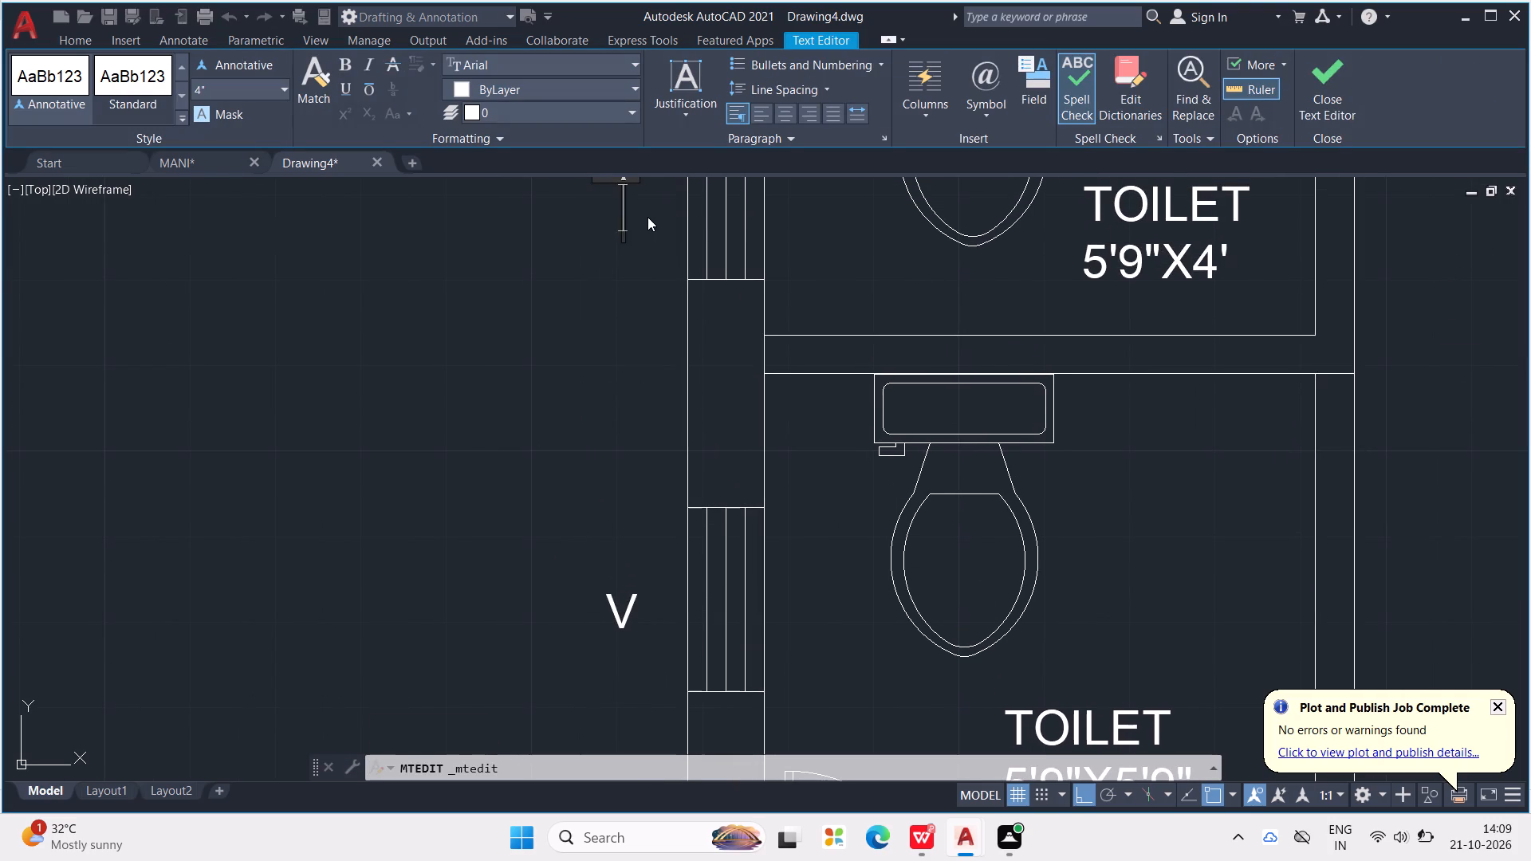
pyautogui.press('v')
pyautogui.scroll(-2, 571, 240)
pyautogui.click(493, 356)
# Dimension the plan's overall width along the top outer wall, placing the dimension line just above the window tags.
pyautogui.scroll(-2, 493, 356)
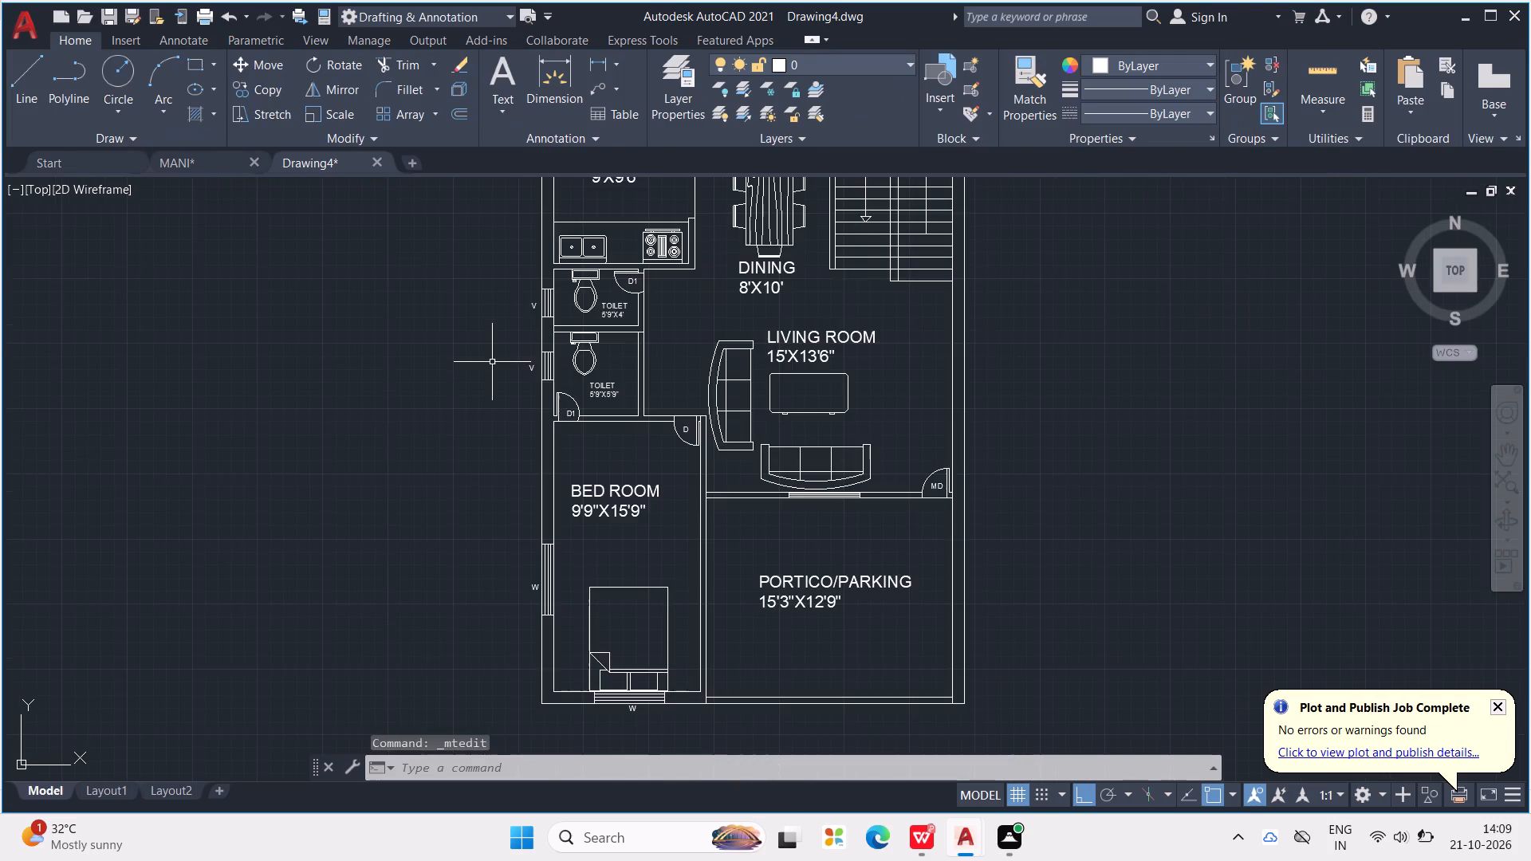
pyautogui.moveTo(492, 362); pyautogui.dragTo(473, 423, button='middle')
pyautogui.scroll(-1, 495, 409)
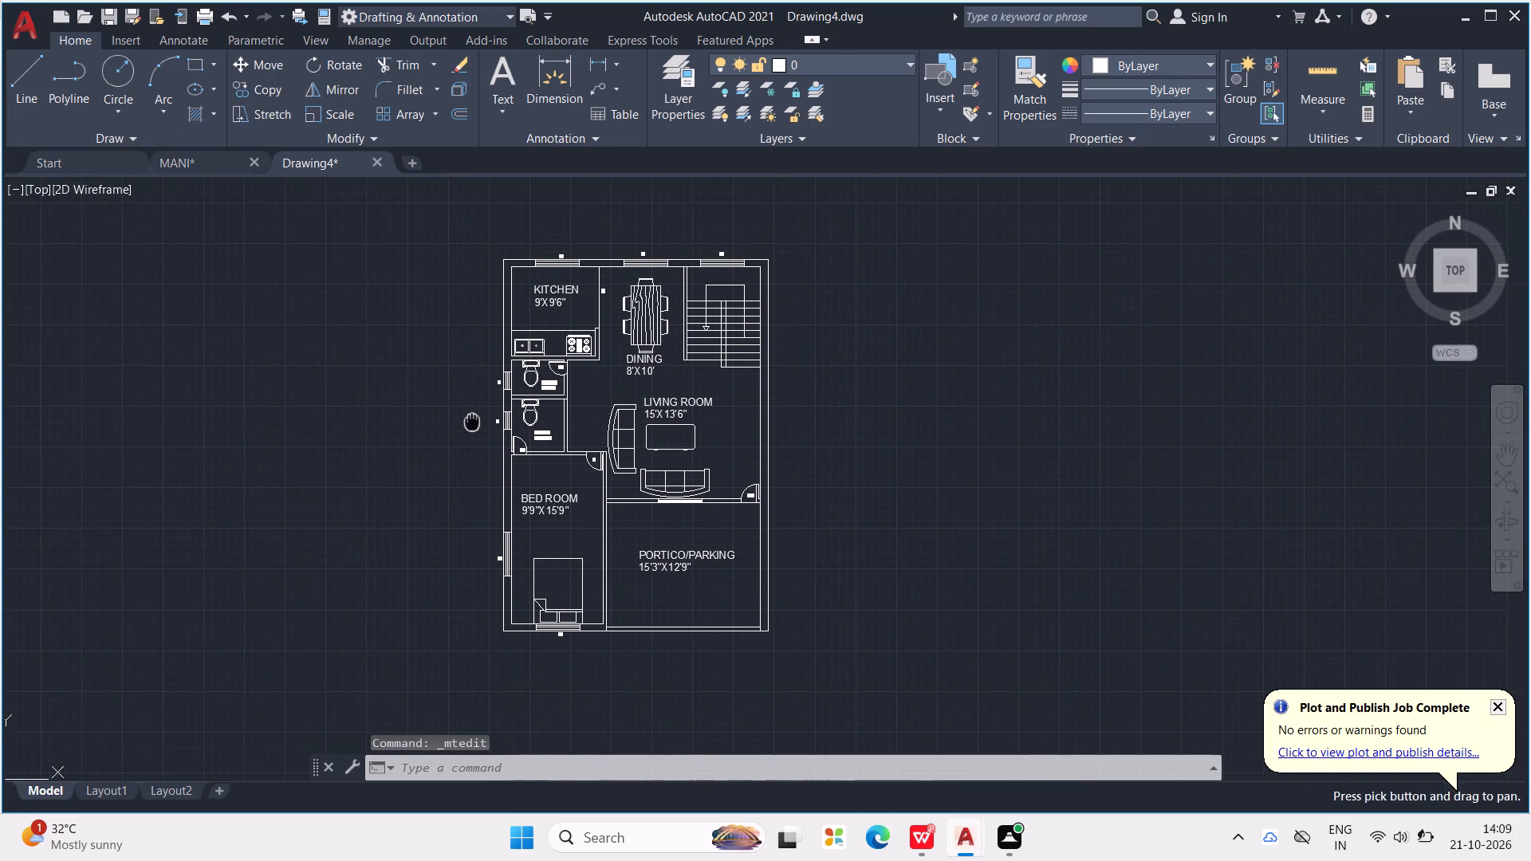
pyautogui.click(545, 69)
pyautogui.scroll(2, 477, 271)
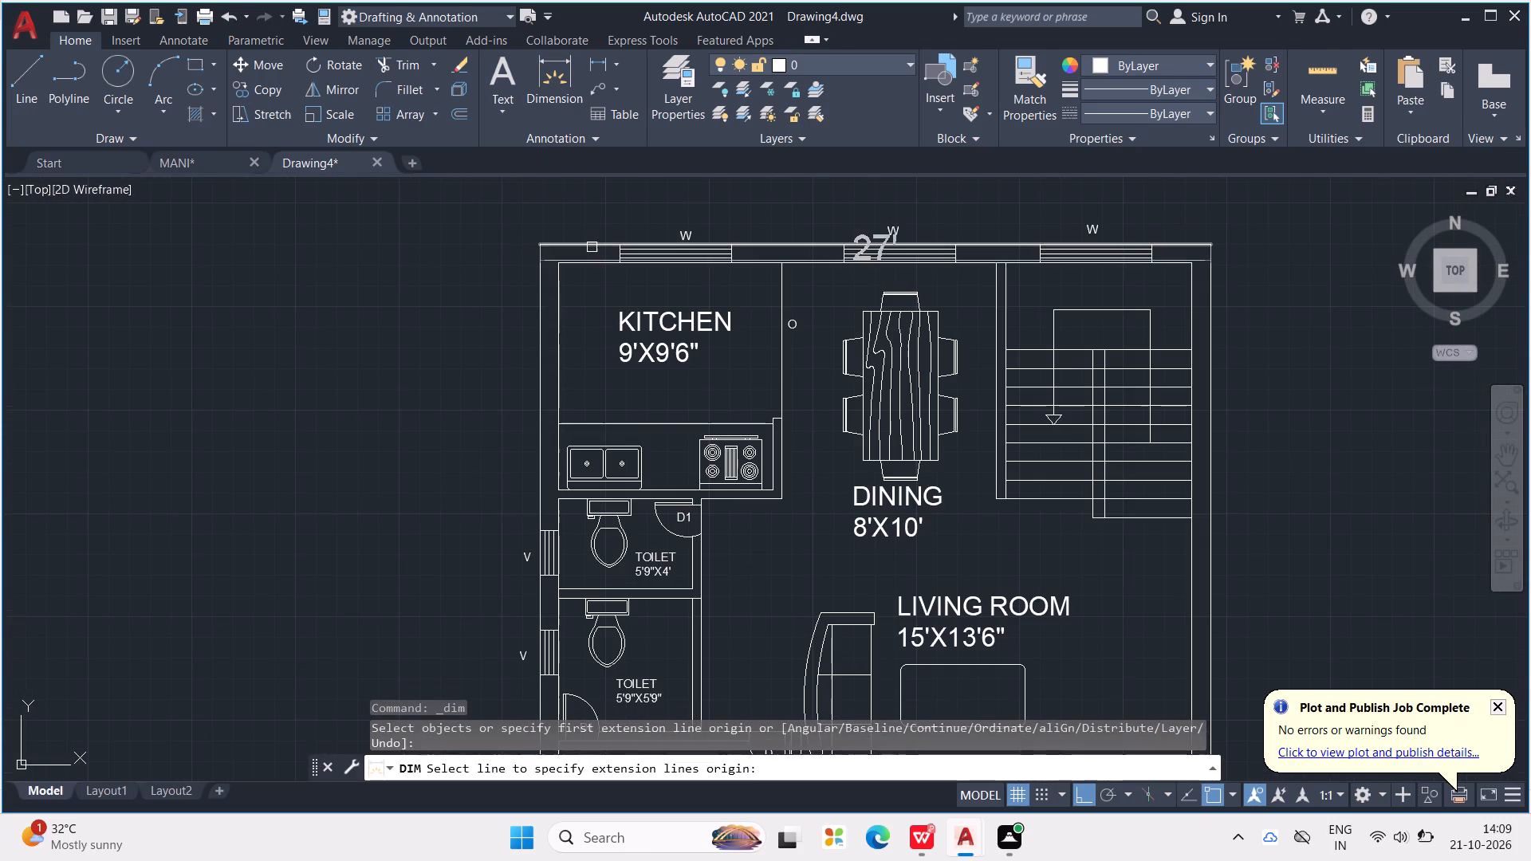
pyautogui.click(596, 242)
pyautogui.click(591, 217)
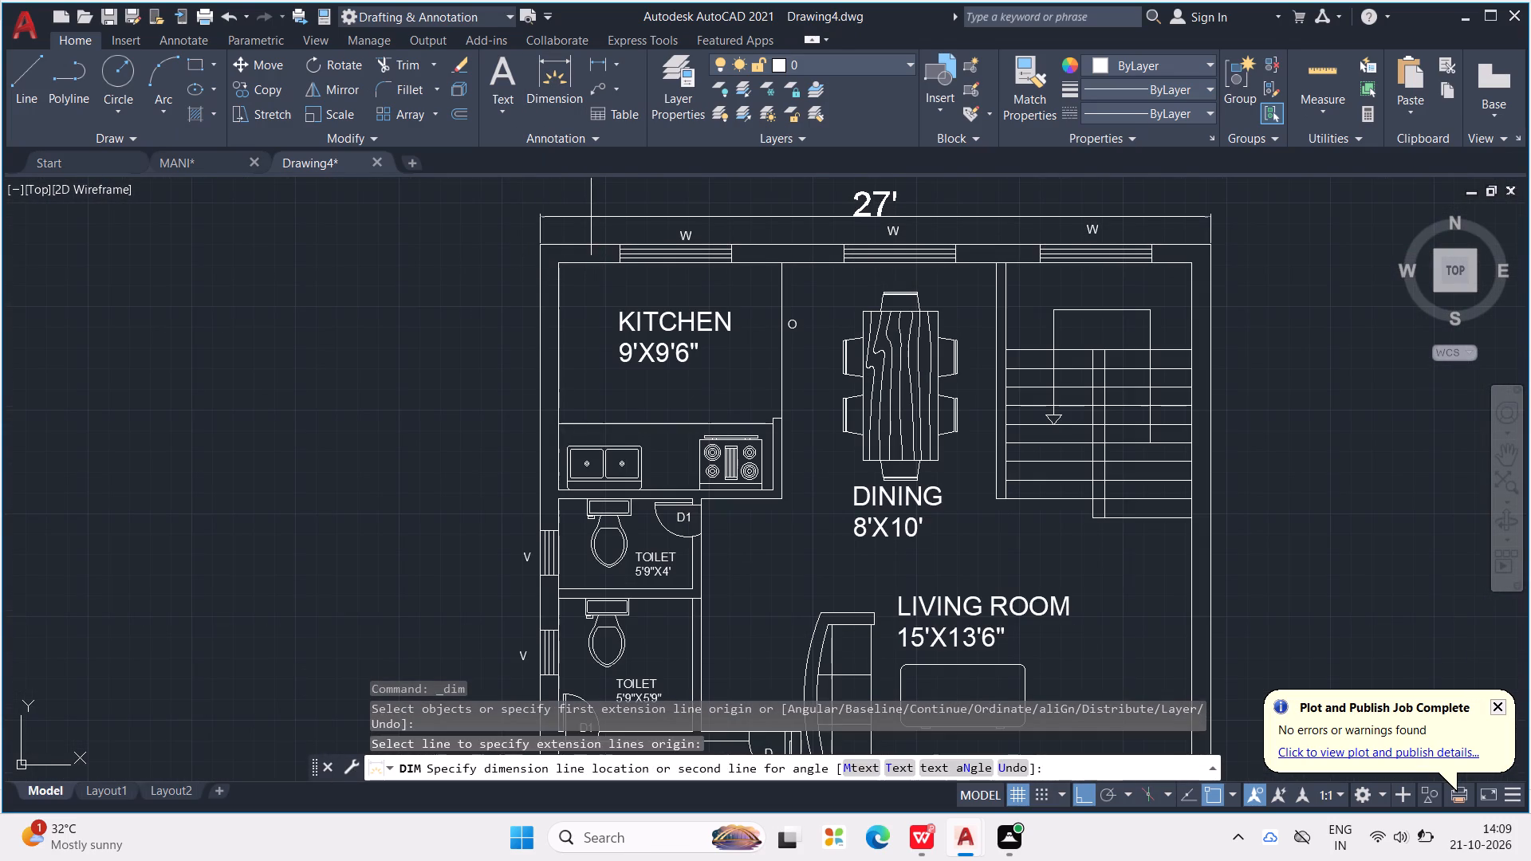
# Dimension the plan's overall length along the left outer wall, placing the dimension line just outside the window and ventilator tags.
pyautogui.click(541, 308)
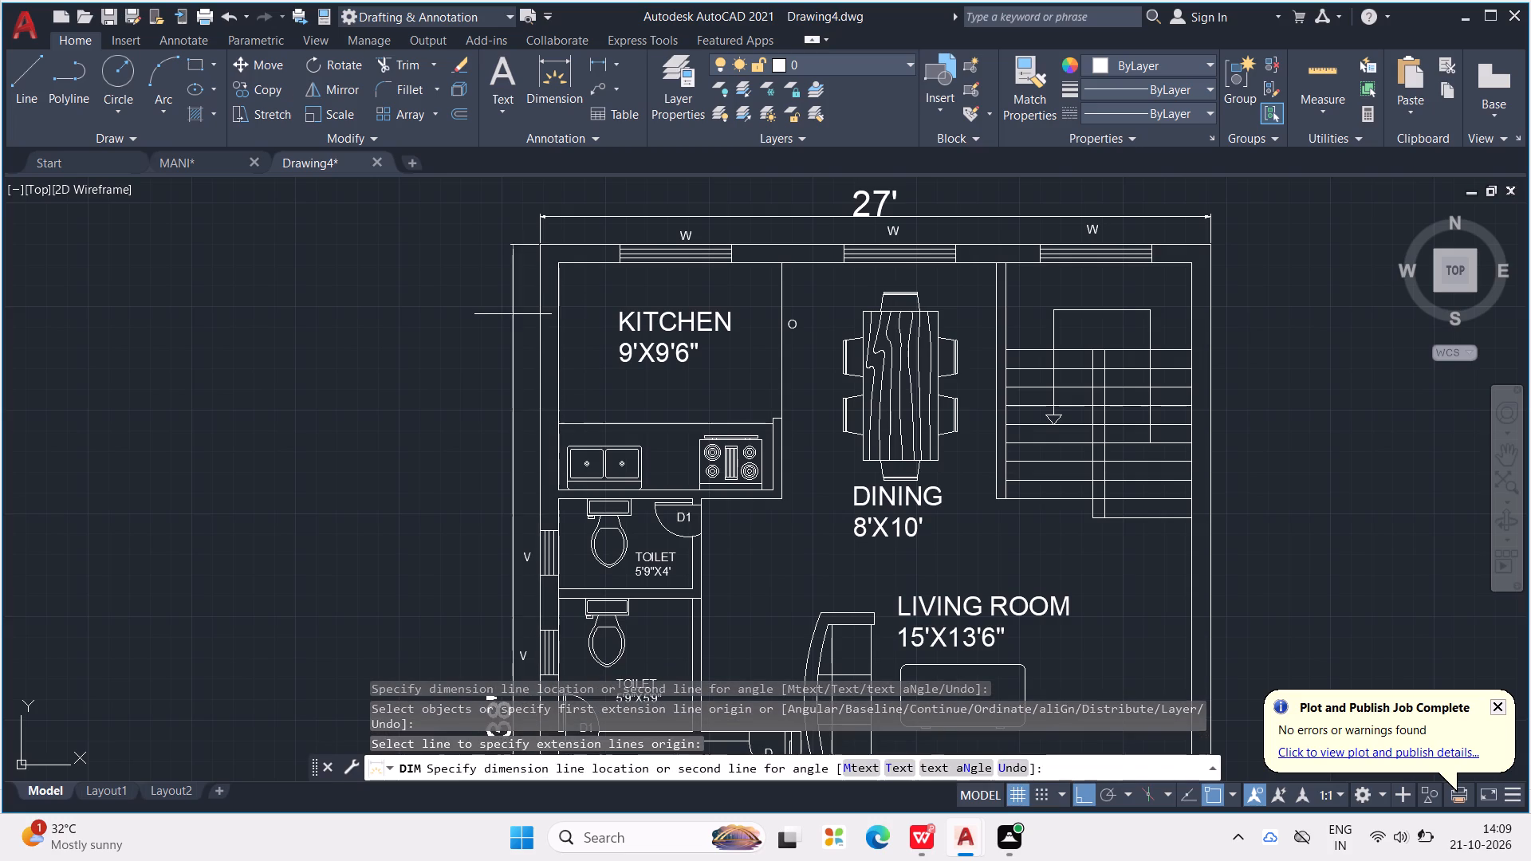
pyautogui.click(510, 314)
pyautogui.moveTo(532, 285); pyautogui.dragTo(584, 218, button='middle')
pyautogui.scroll(-1, 598, 218)
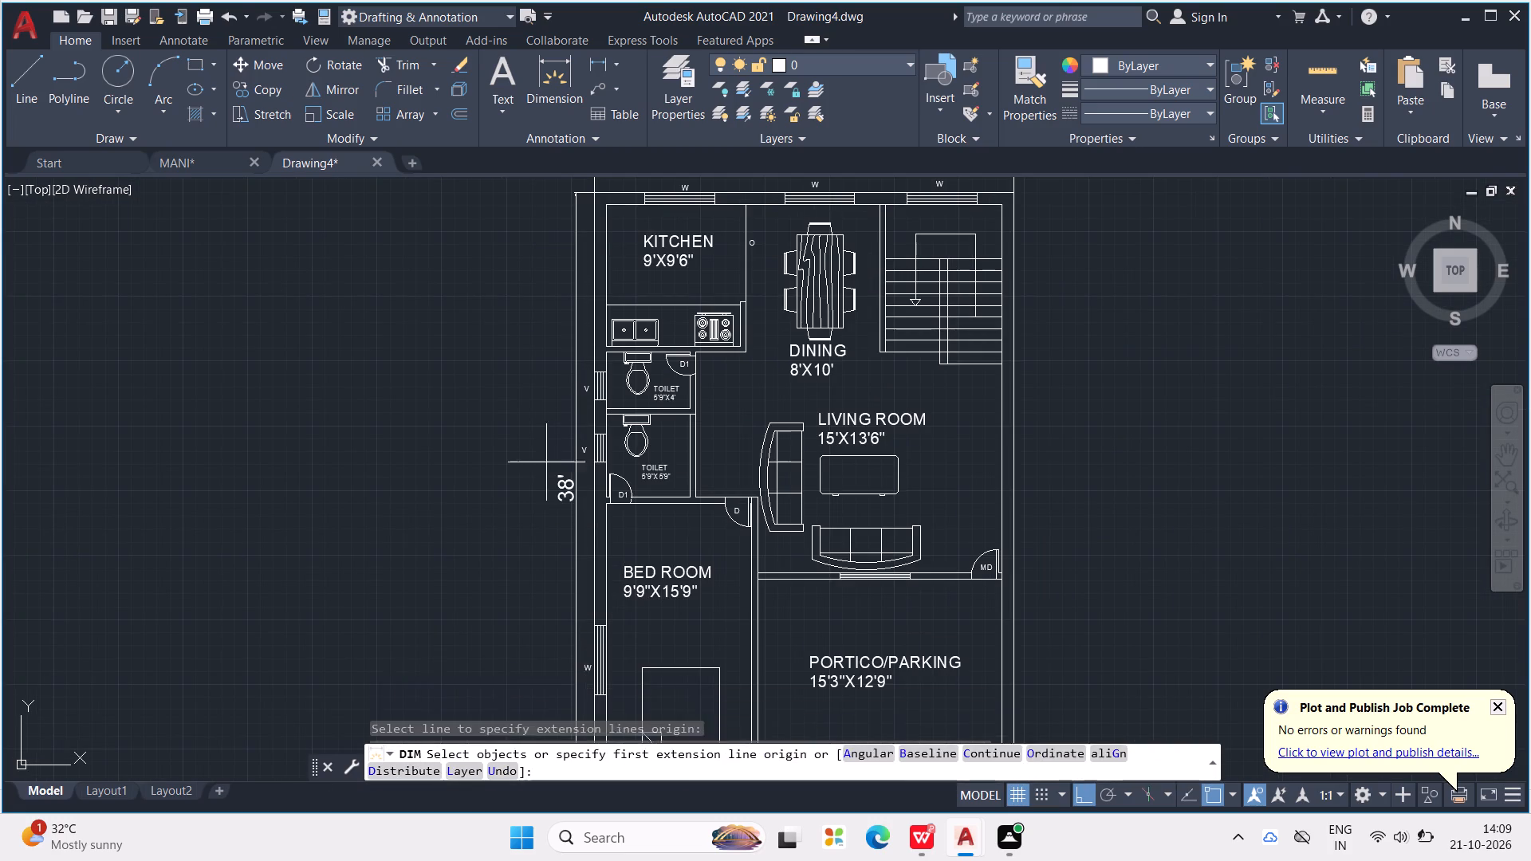
pyautogui.scroll(-3, 534, 457)
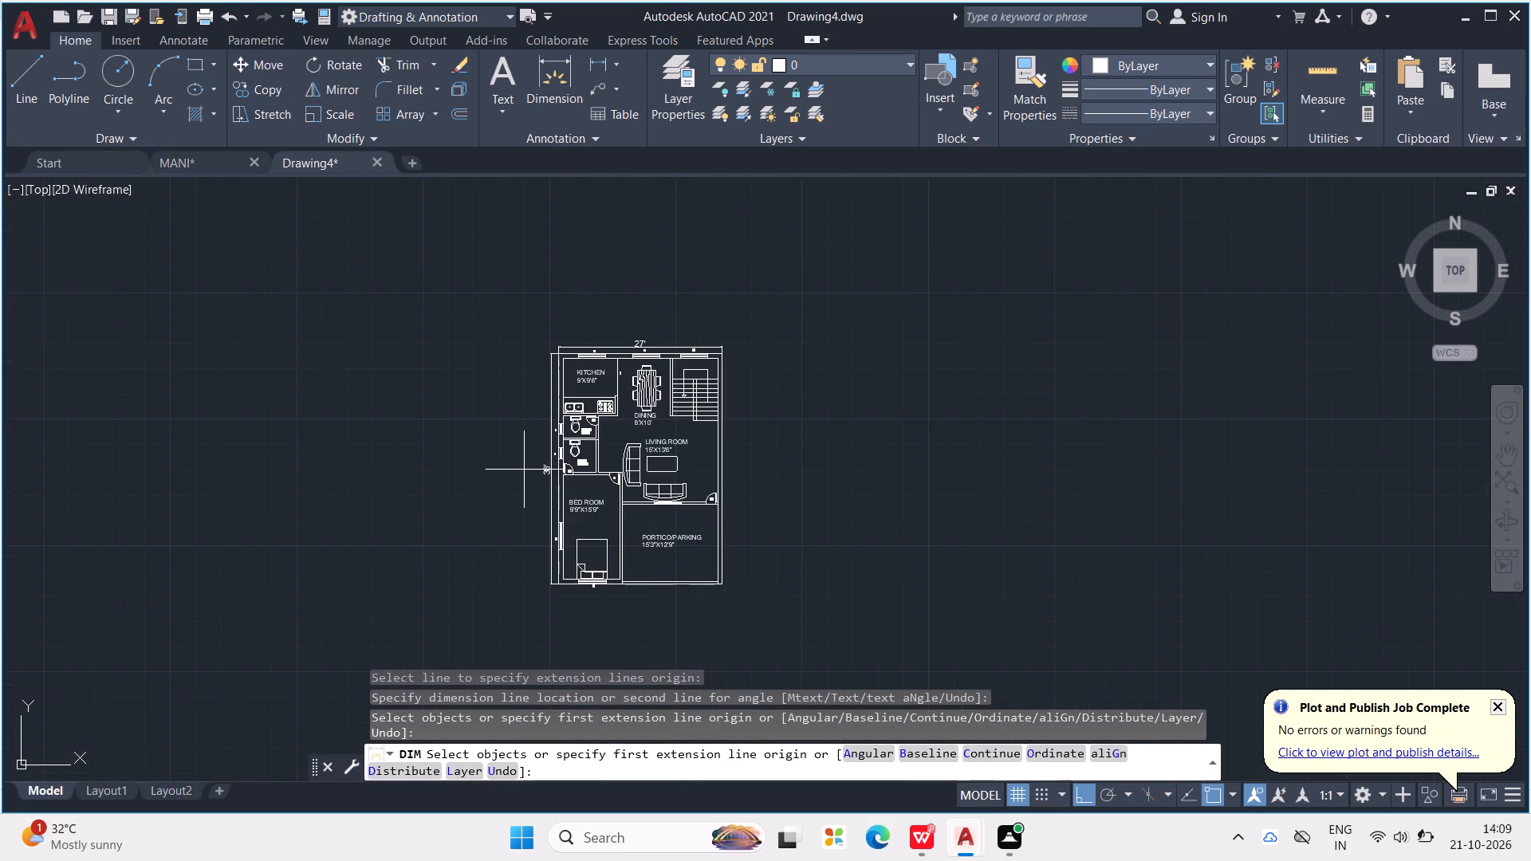
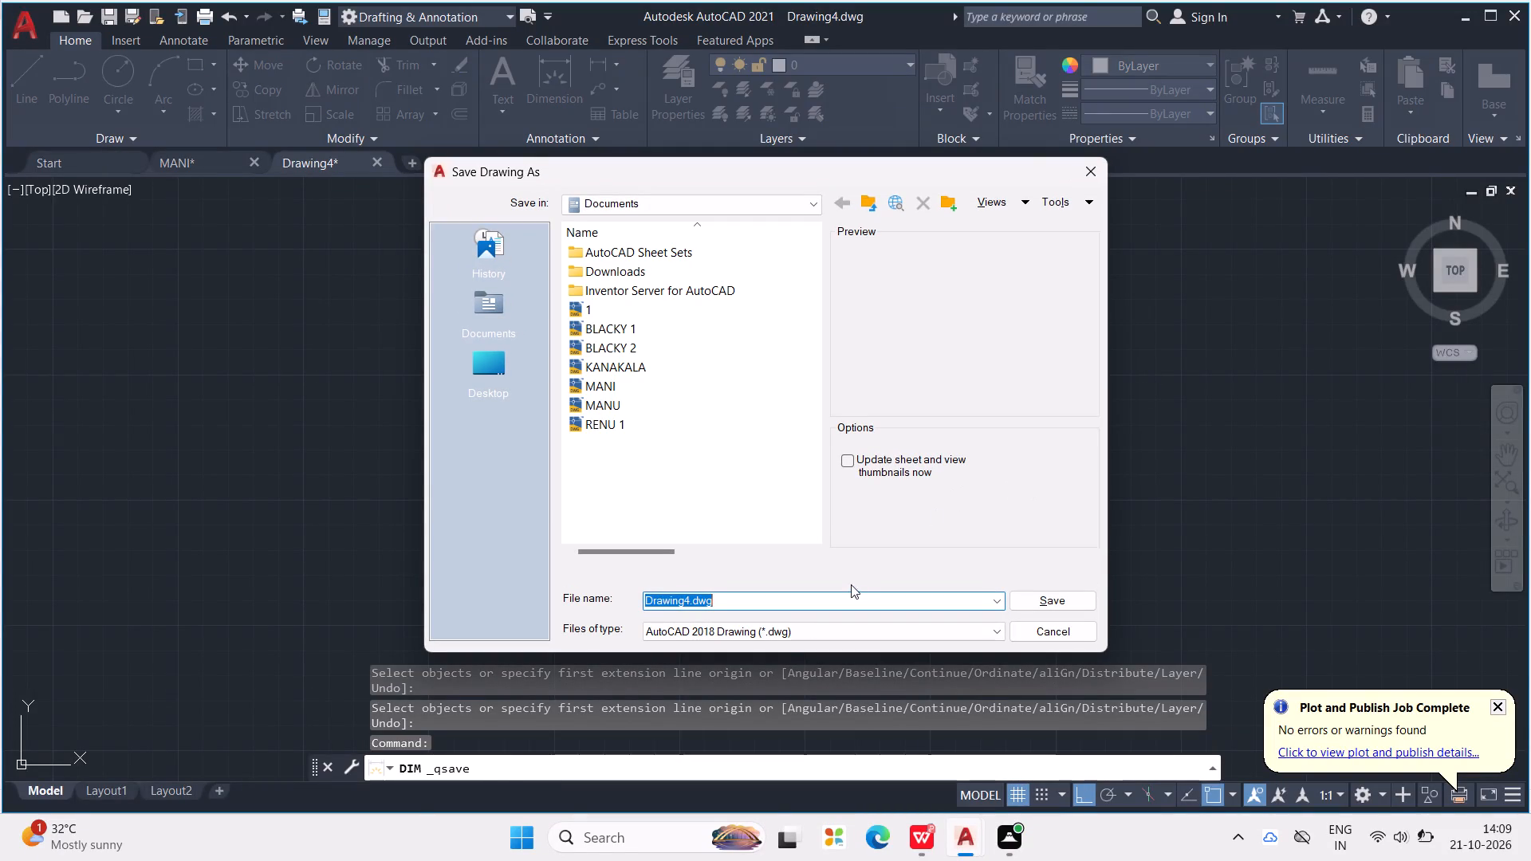
# Save the floor plan drawing in the Documents folder under the name MMMMM.
pyautogui.press('BackSpace')
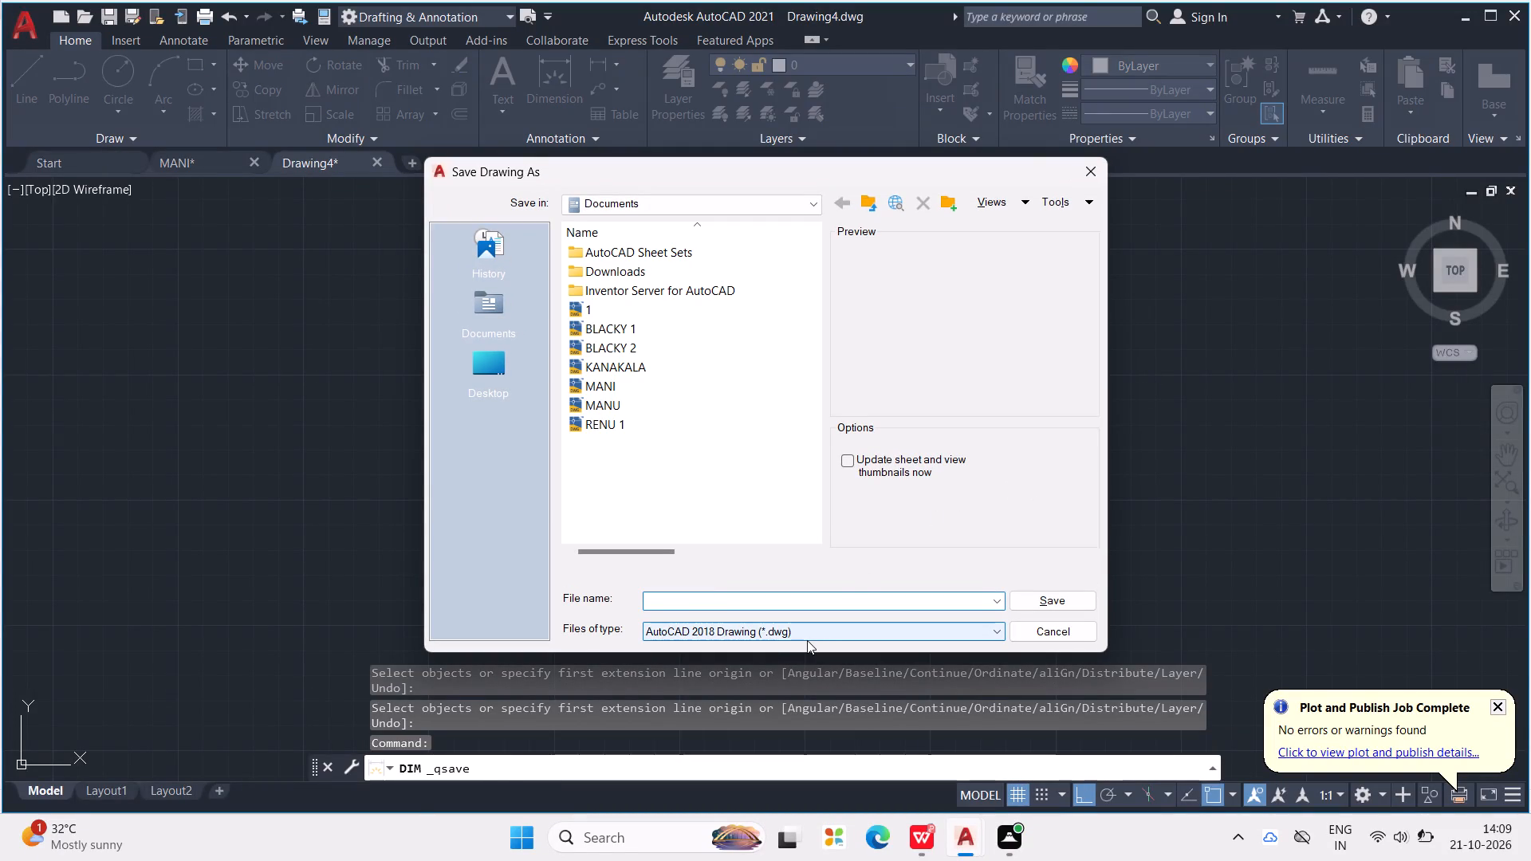
pyautogui.write('MMMMM')
pyautogui.press('Return')
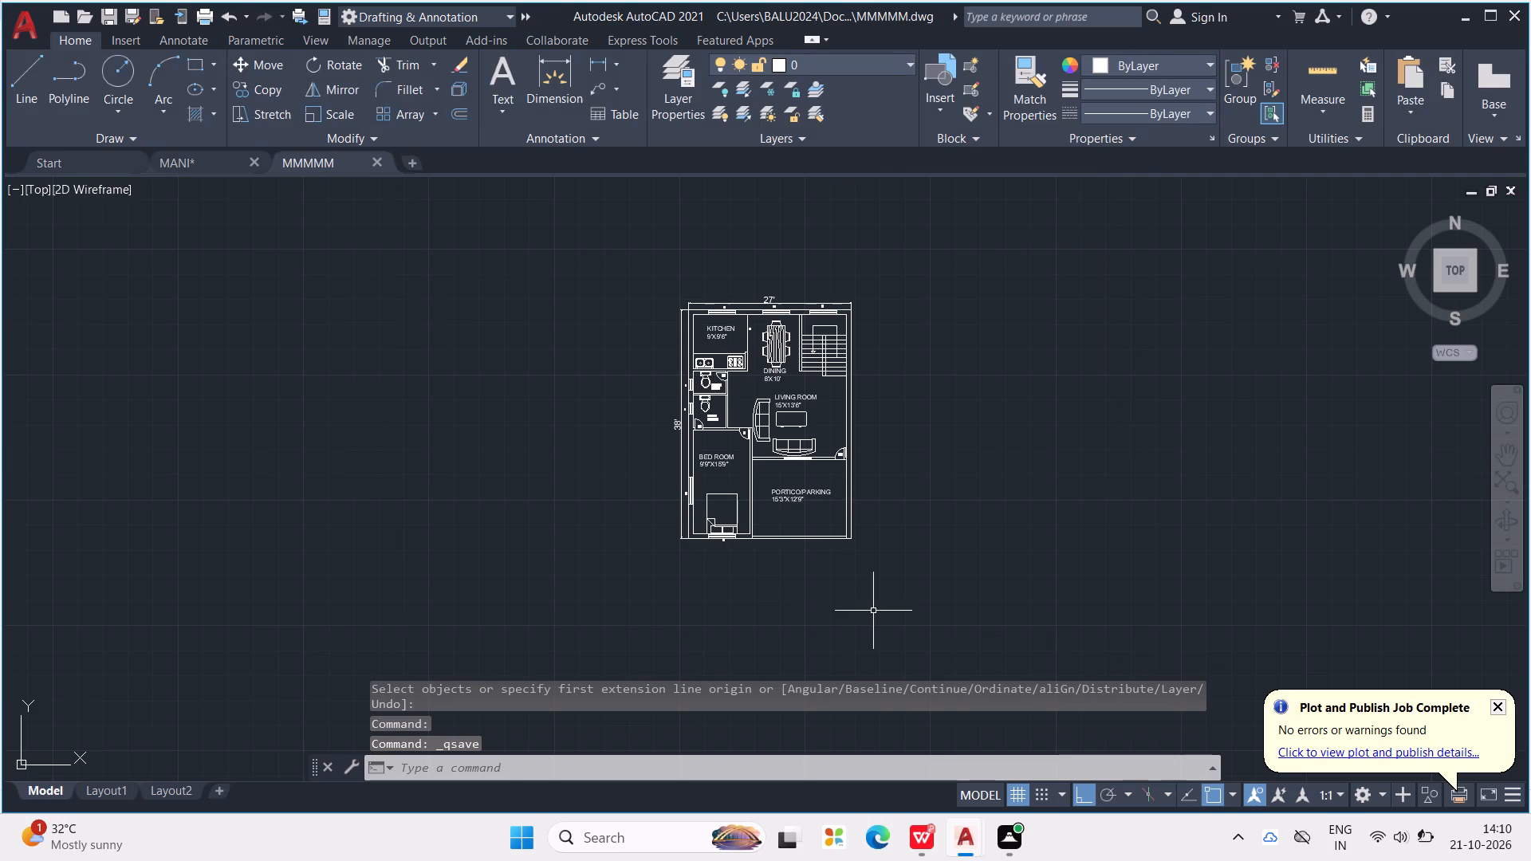
# Plot a window around the whole floor plan with AutoCAD PDF (High Quality Print).pc3, save it as MMMMM-Model.pdf in Documents, and close the PDF viewer.
pyautogui.hotkey('ctrl', 'p')
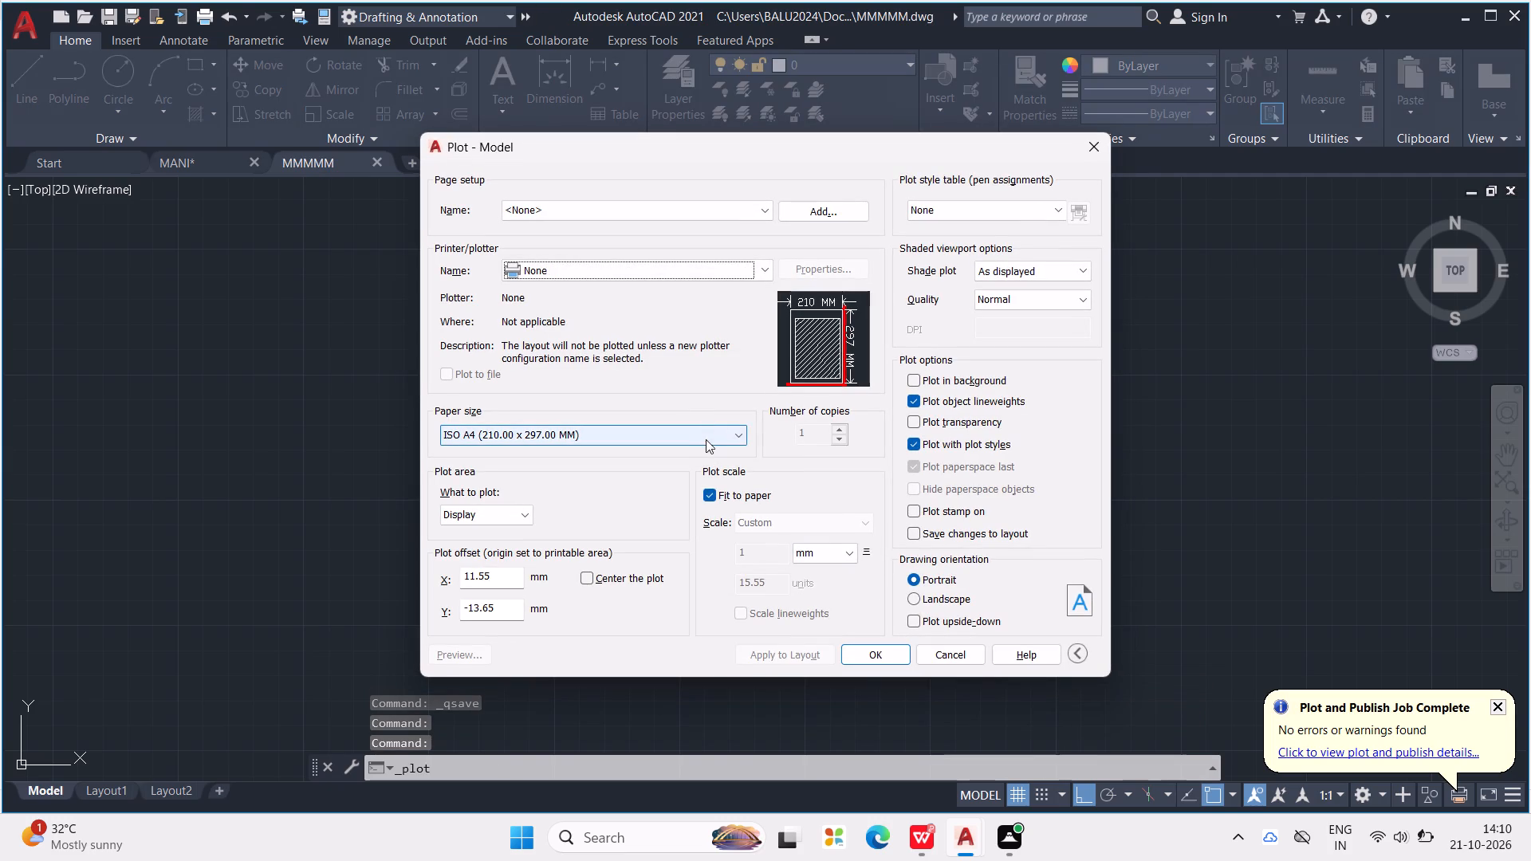
pyautogui.click(762, 272)
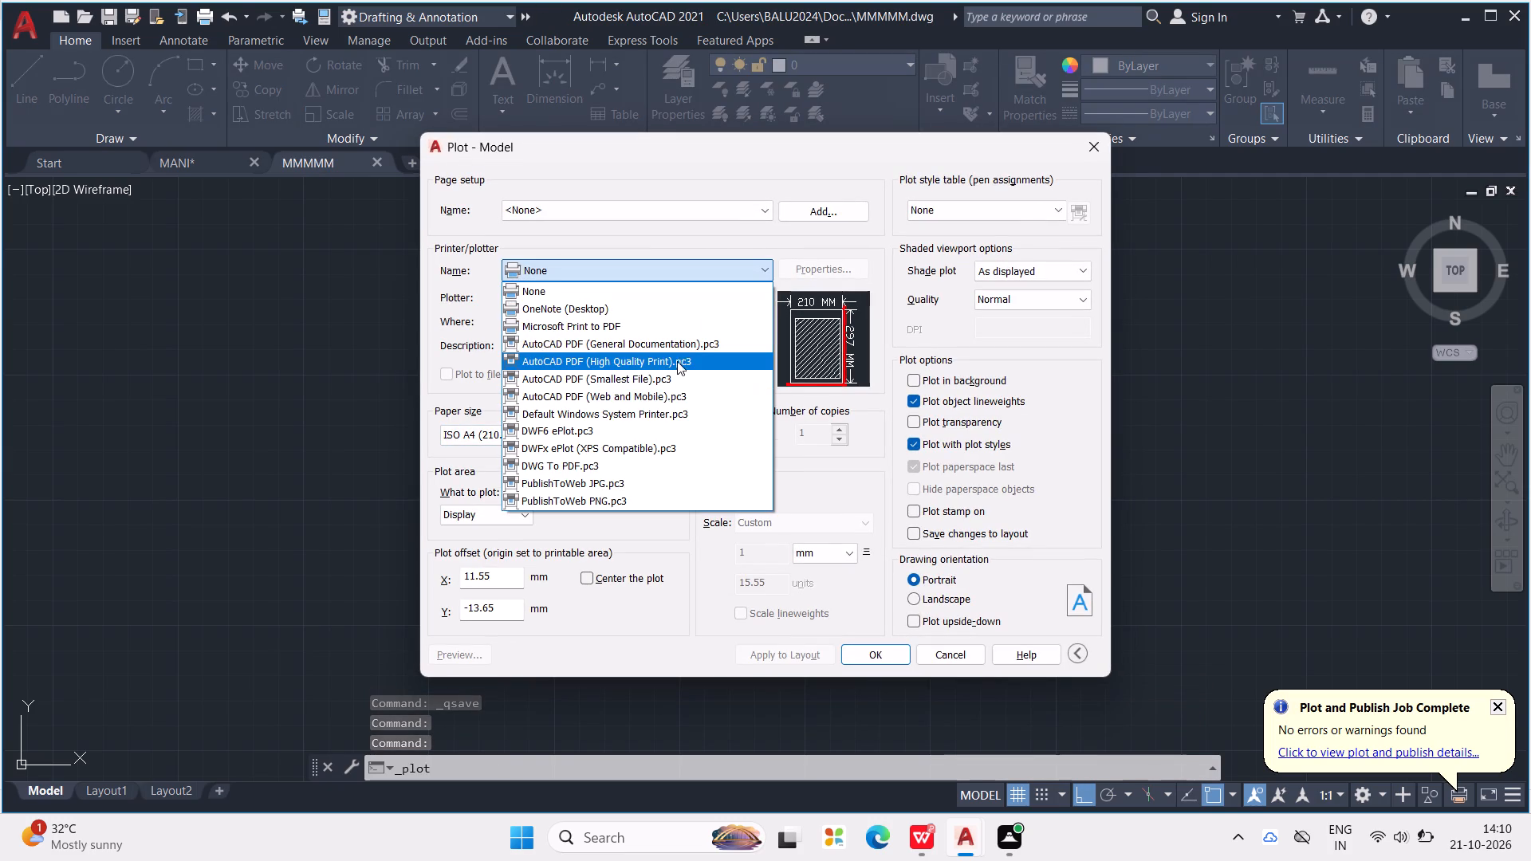
pyautogui.click(681, 355)
pyautogui.click(490, 509)
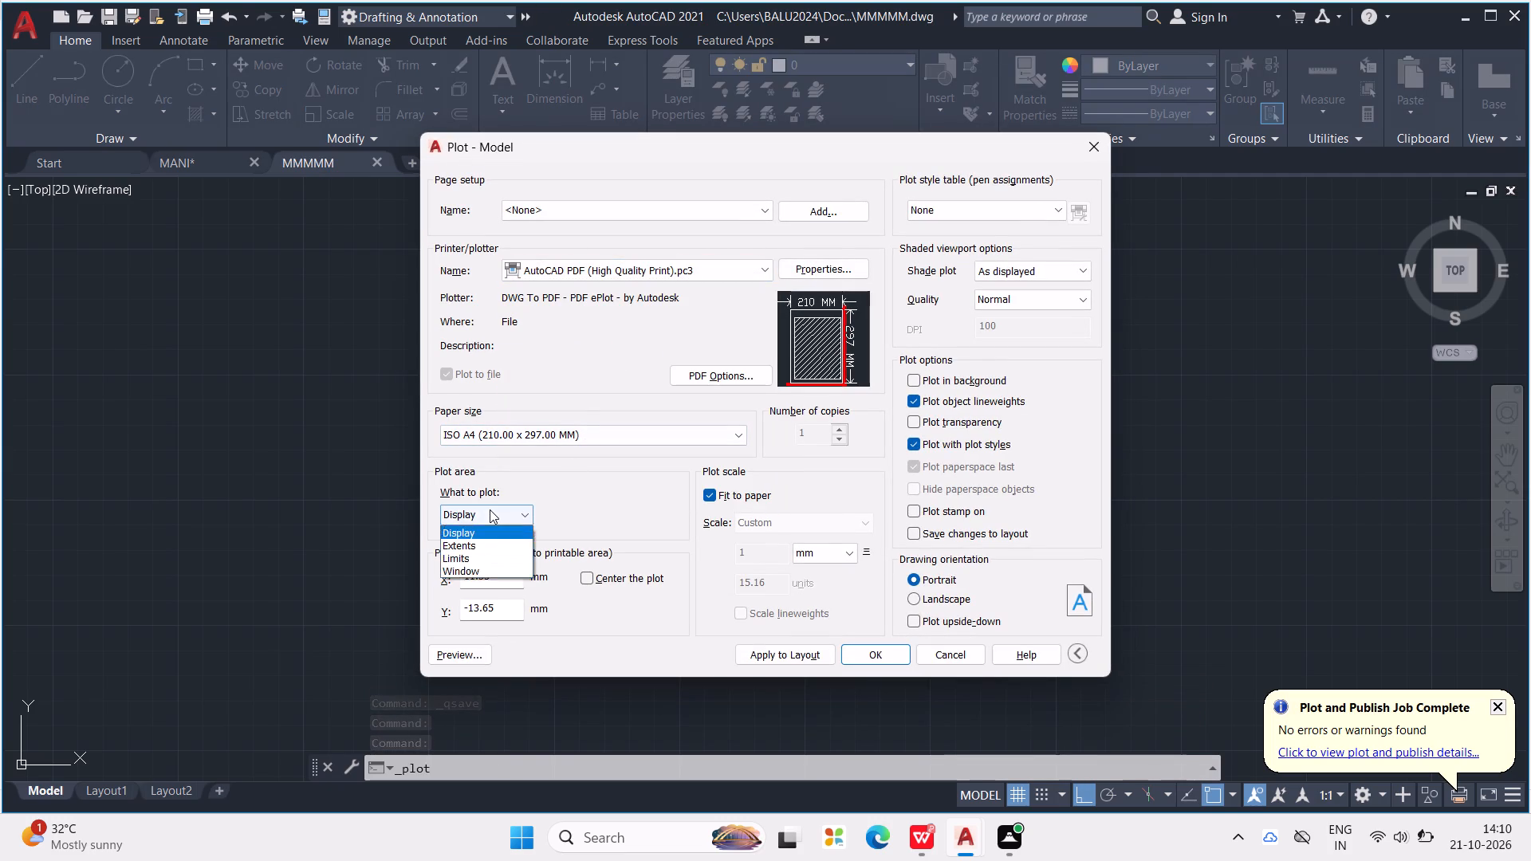
pyautogui.click(498, 575)
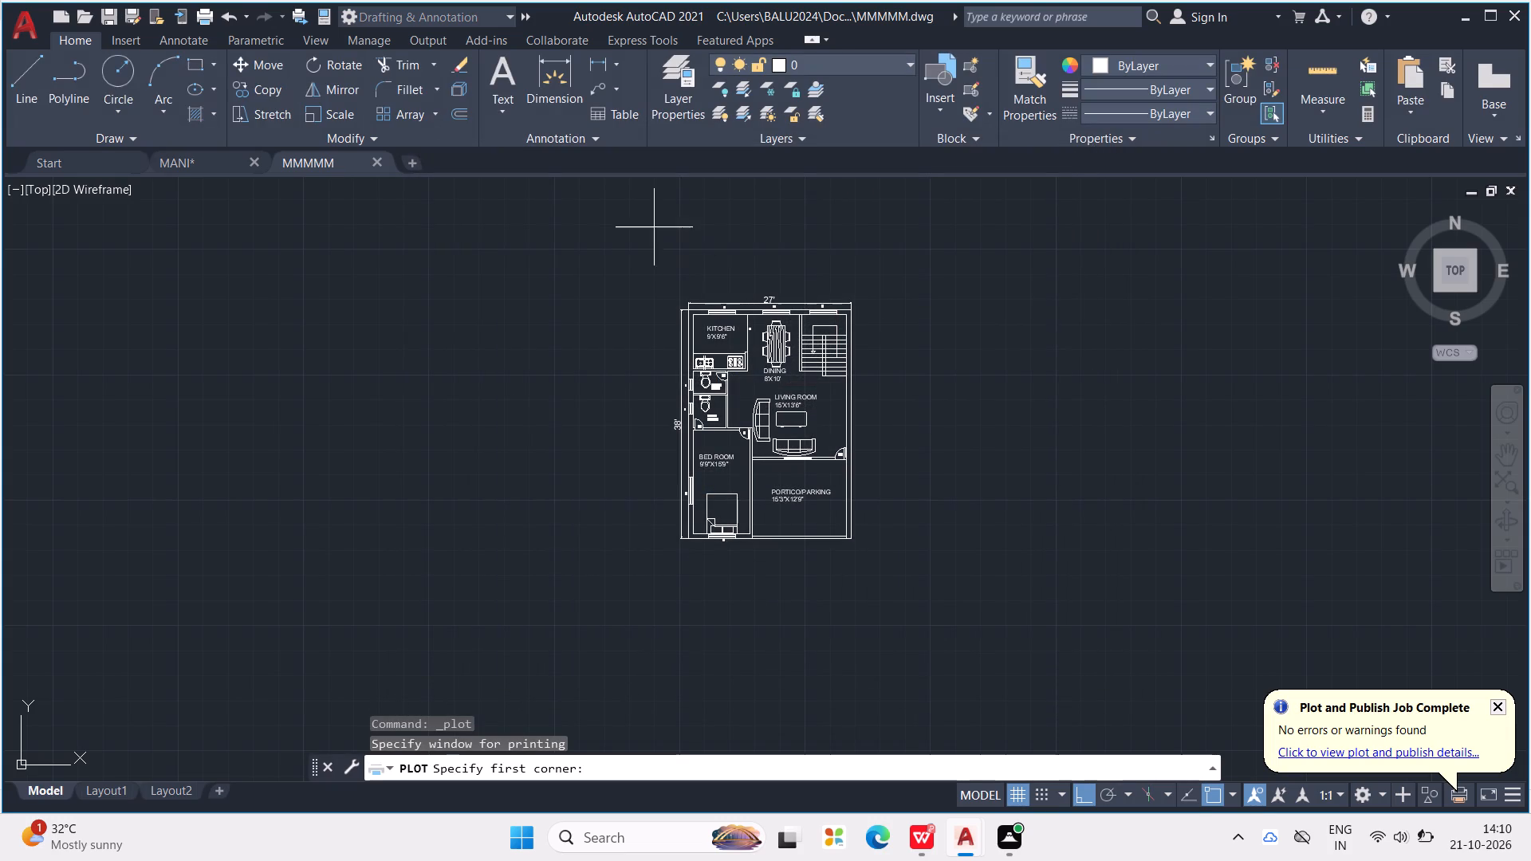
pyautogui.click(636, 265)
pyautogui.click(930, 576)
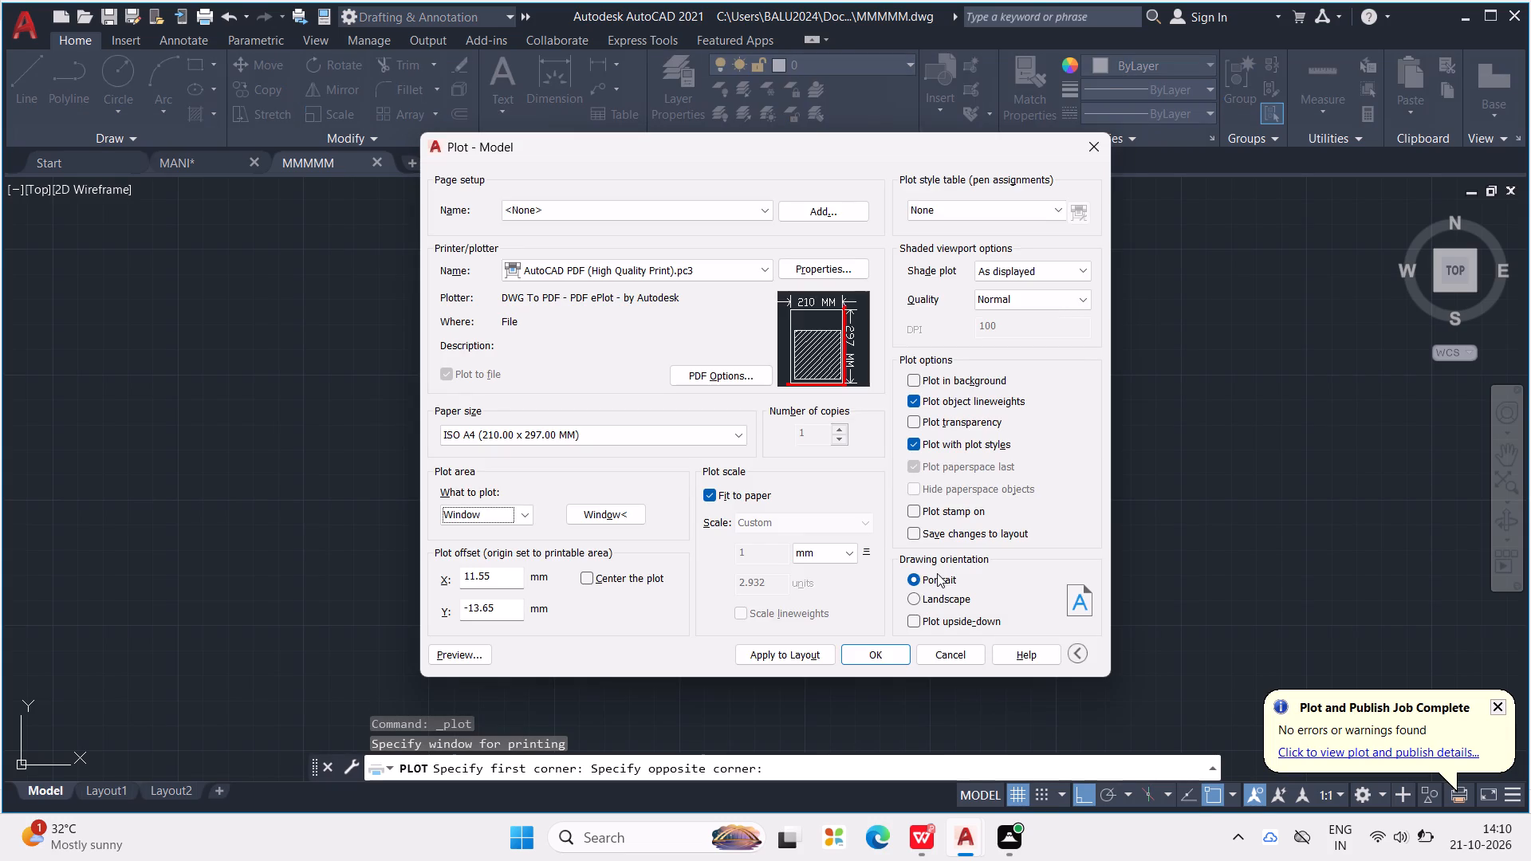
pyautogui.press('Return')
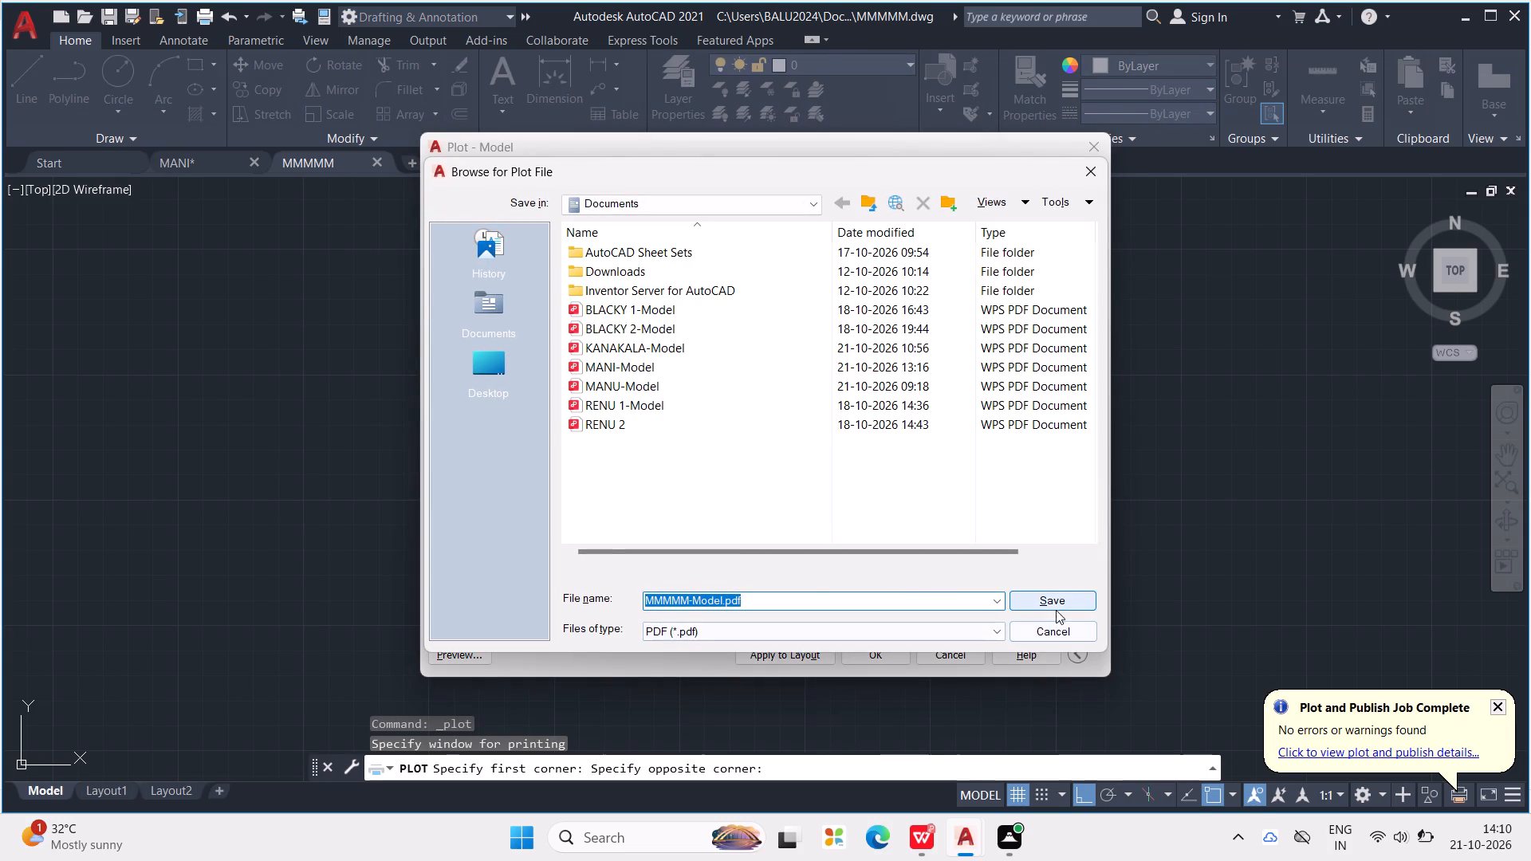
pyautogui.click(1056, 608)
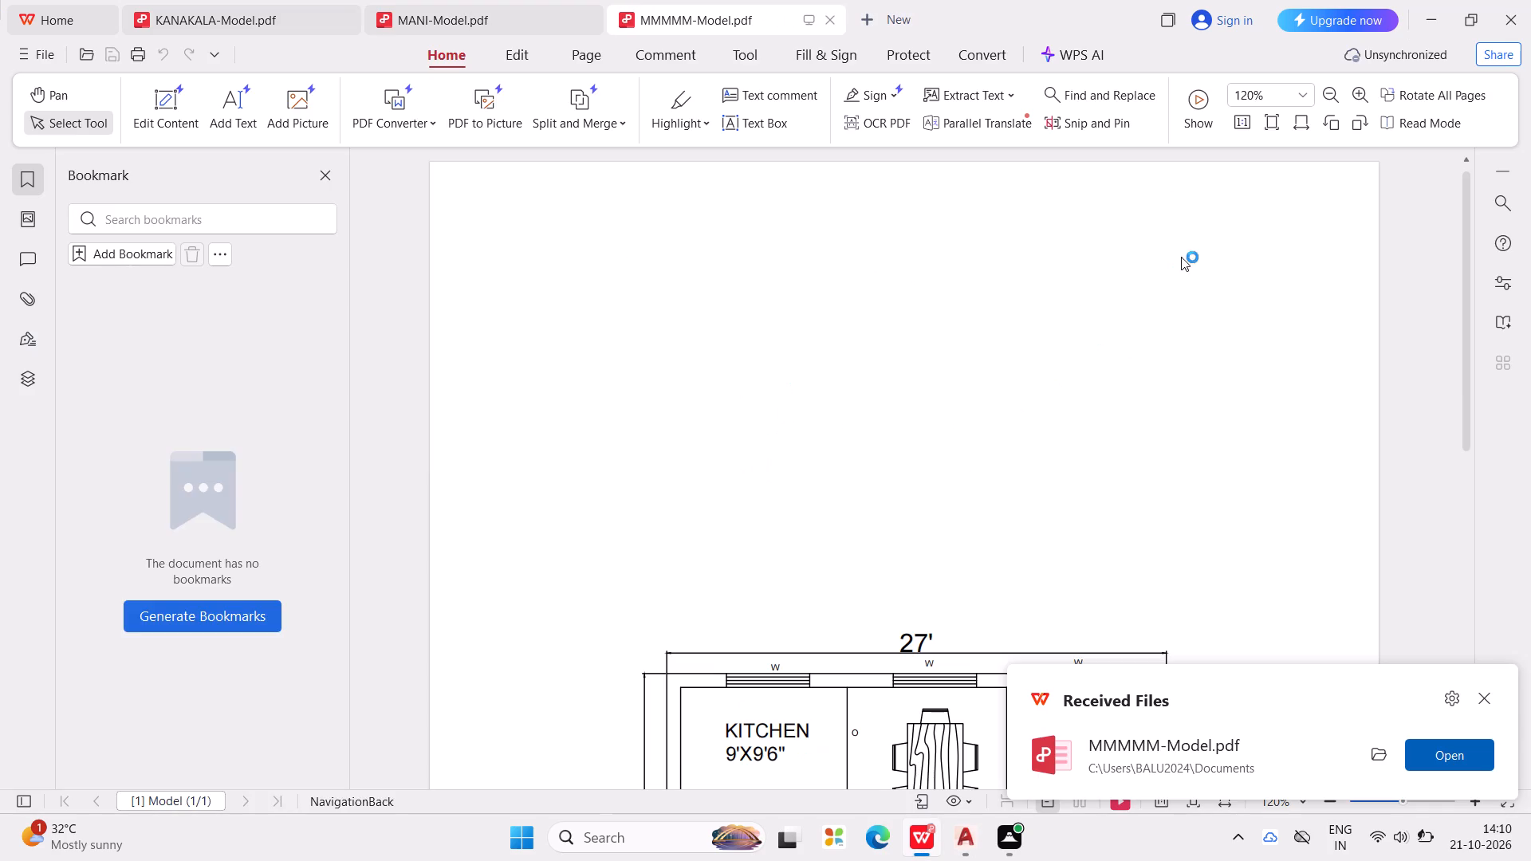
pyautogui.click(1530, 24)
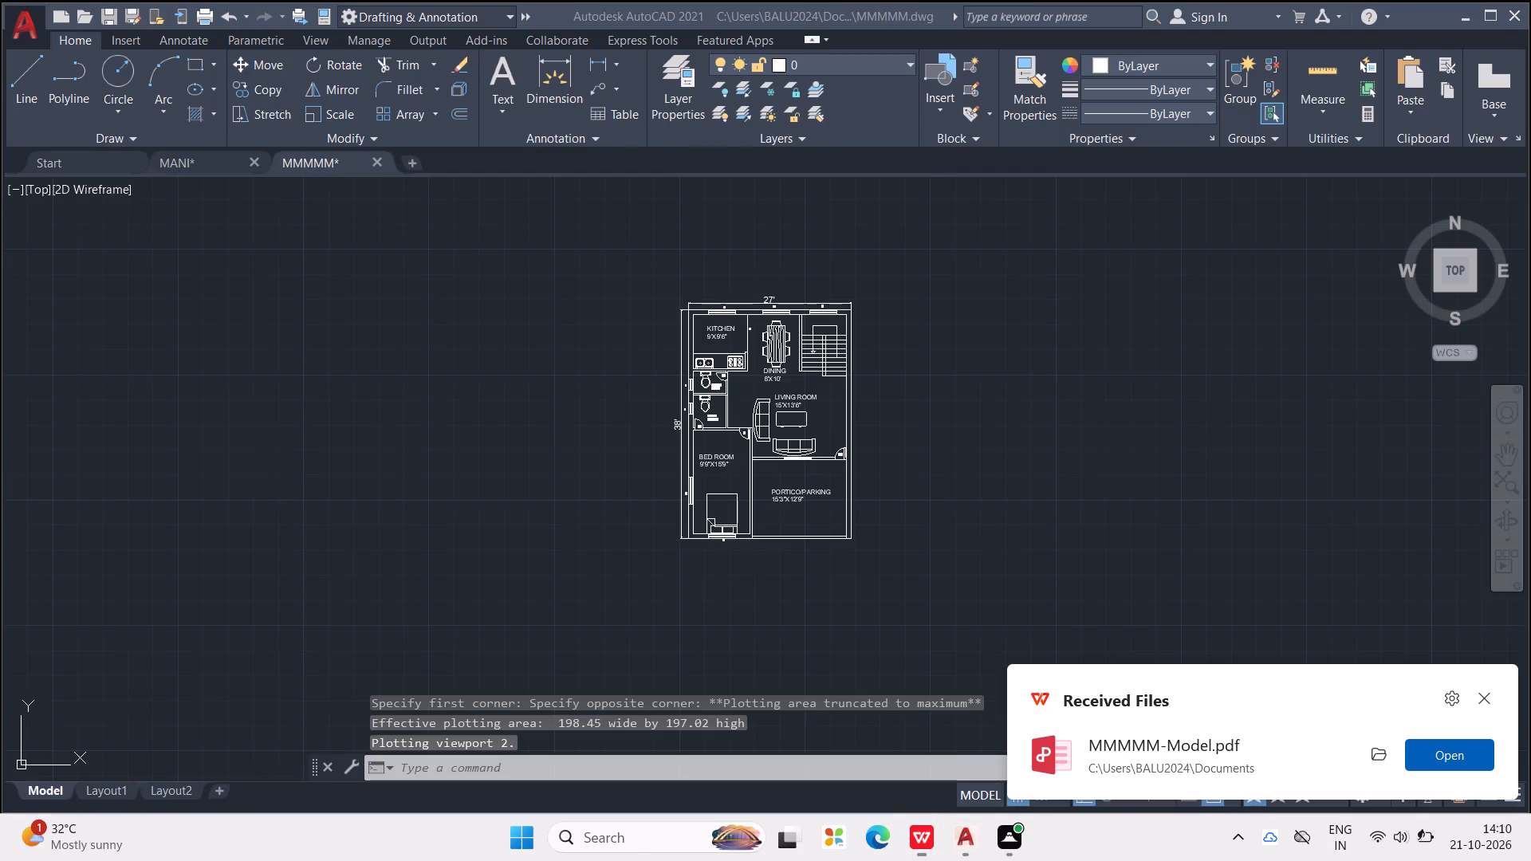